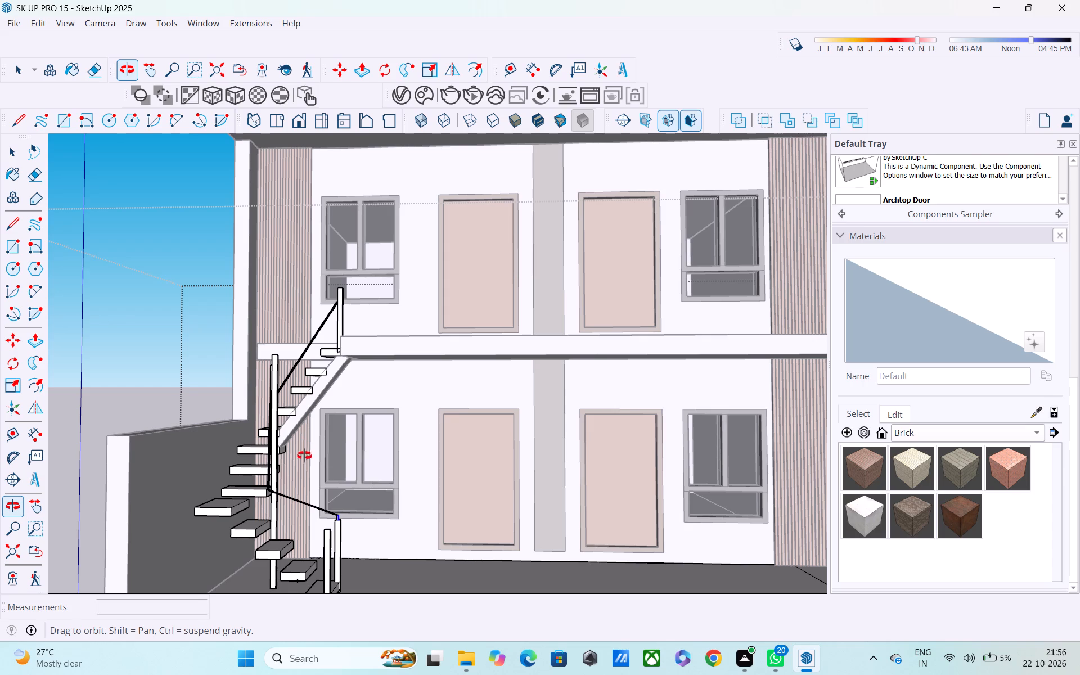
Examine the lower handrail run, its bend and its end at the bottom post from several angles.
middle_click_drag(298, 481, 298, 431)
scroll(296, 503, "up", 3)
scroll(309, 420, "up", 4)
middle_click_drag(315, 440, 288, 485)
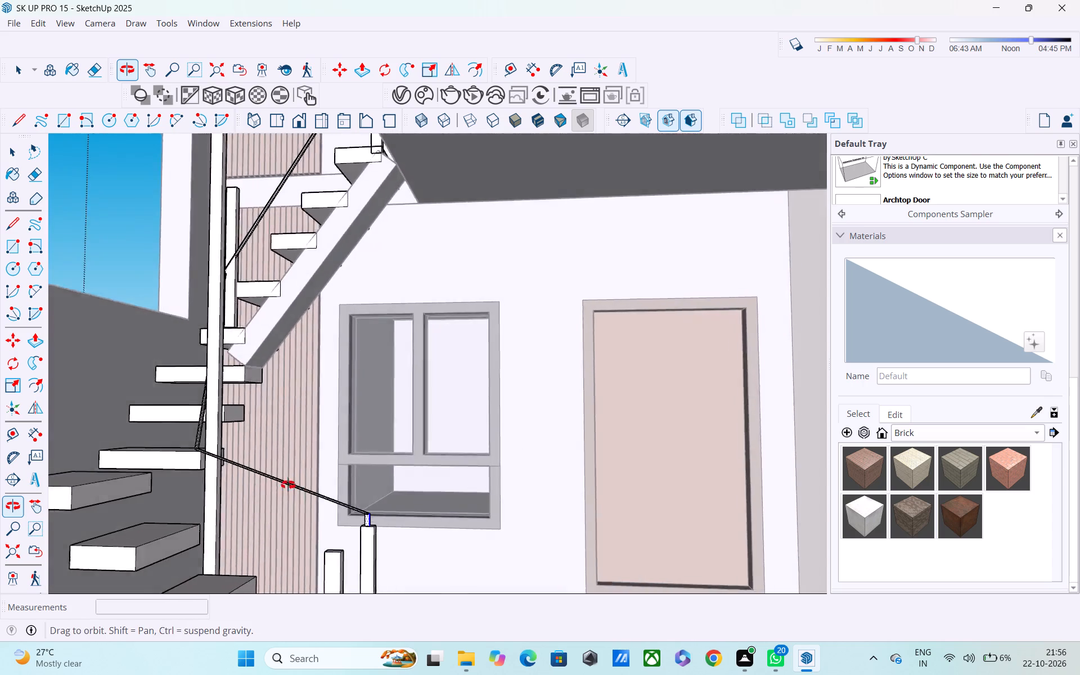
middle_click_drag(288, 485, 154, 505)
scroll(154, 505, "down", 1)
scroll(209, 497, "up", 12)
scroll(229, 487, "down", 4)
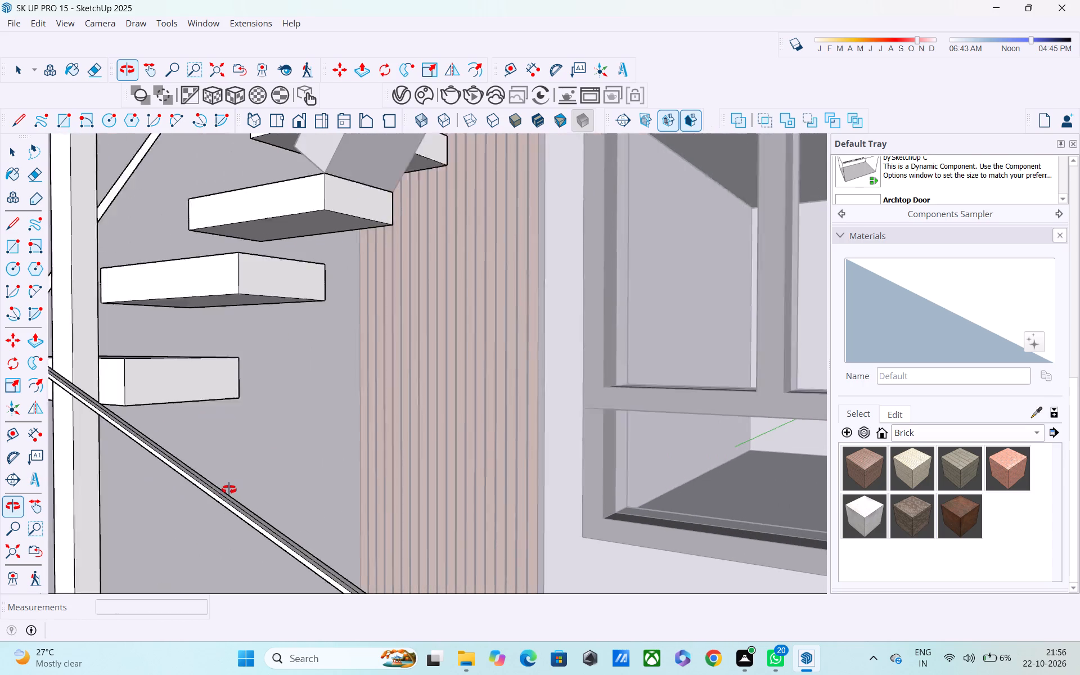
scroll(231, 496, "down", 4)
middle_click_drag(245, 530, 276, 462, "shift")
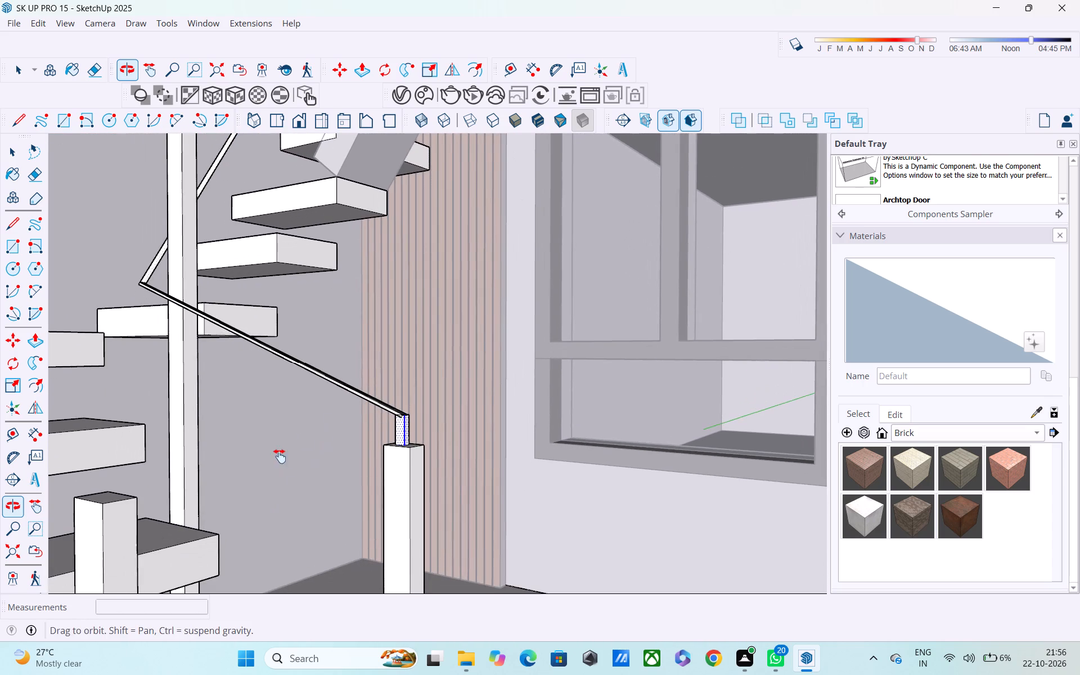
middle_click_drag(307, 365, 438, 400)
scroll(355, 376, "up", 3)
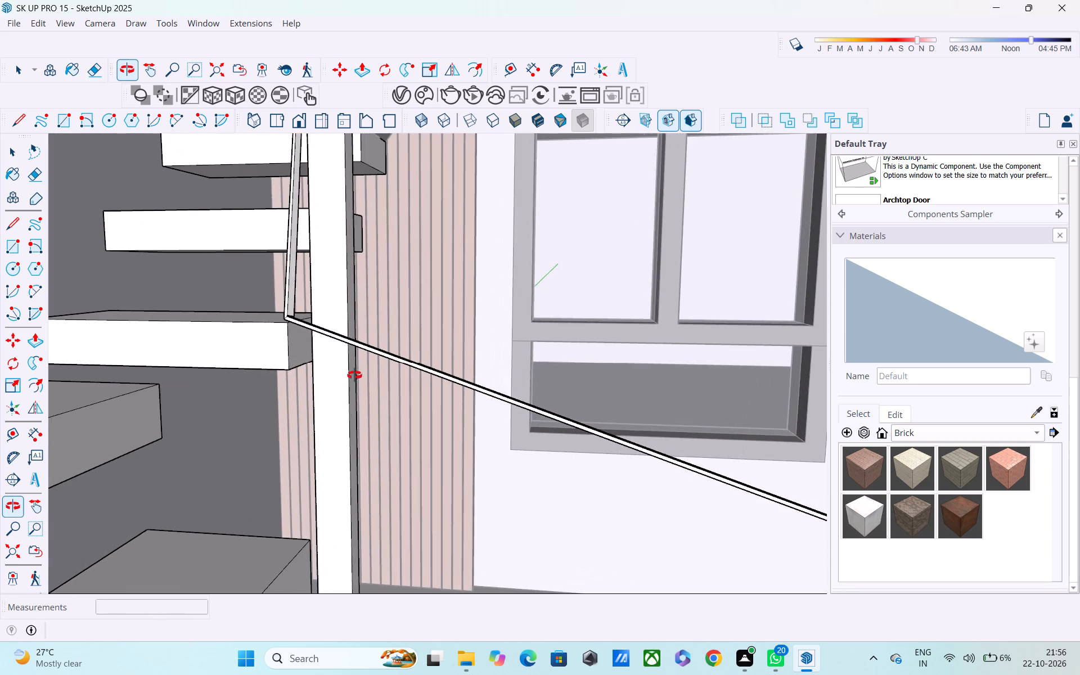
scroll(347, 359, "up", 1)
middle_click_drag(346, 362, 99, 383)
scroll(428, 384, "down", 1)
scroll(442, 393, "up", 3)
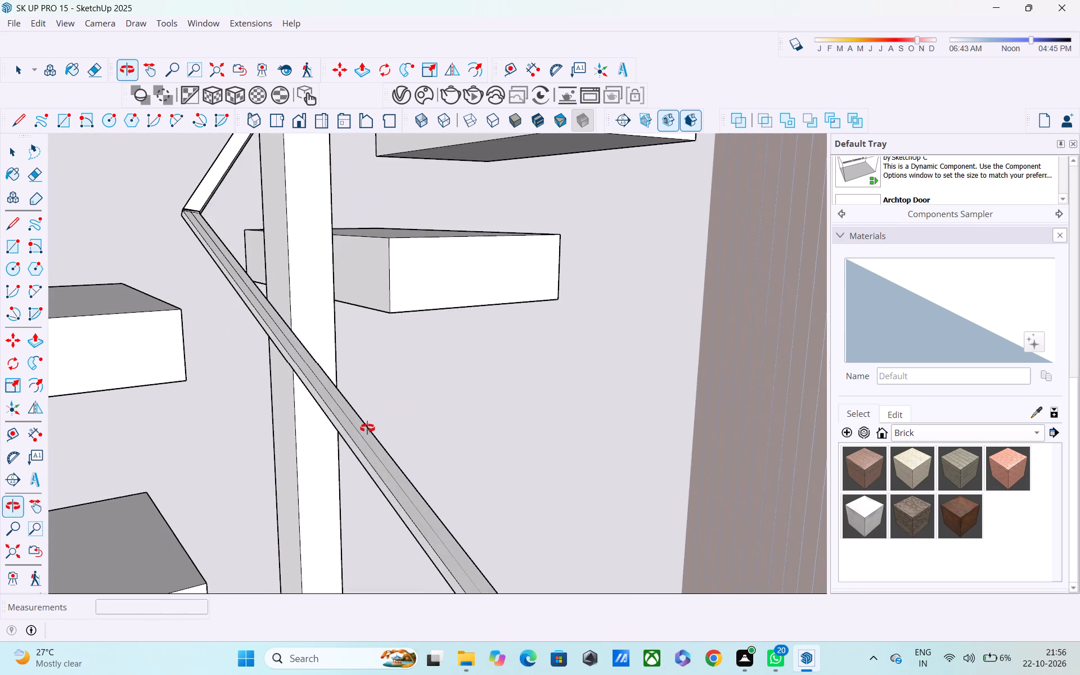
middle_click_drag(367, 428, 349, 370)
scroll(349, 492, "up", 2)
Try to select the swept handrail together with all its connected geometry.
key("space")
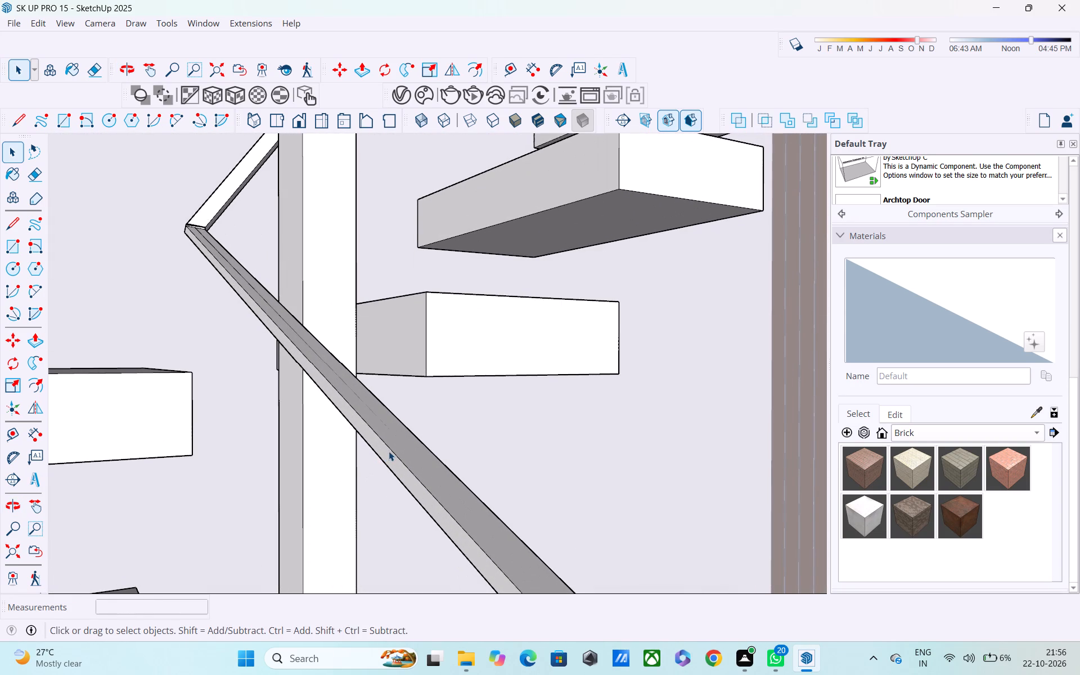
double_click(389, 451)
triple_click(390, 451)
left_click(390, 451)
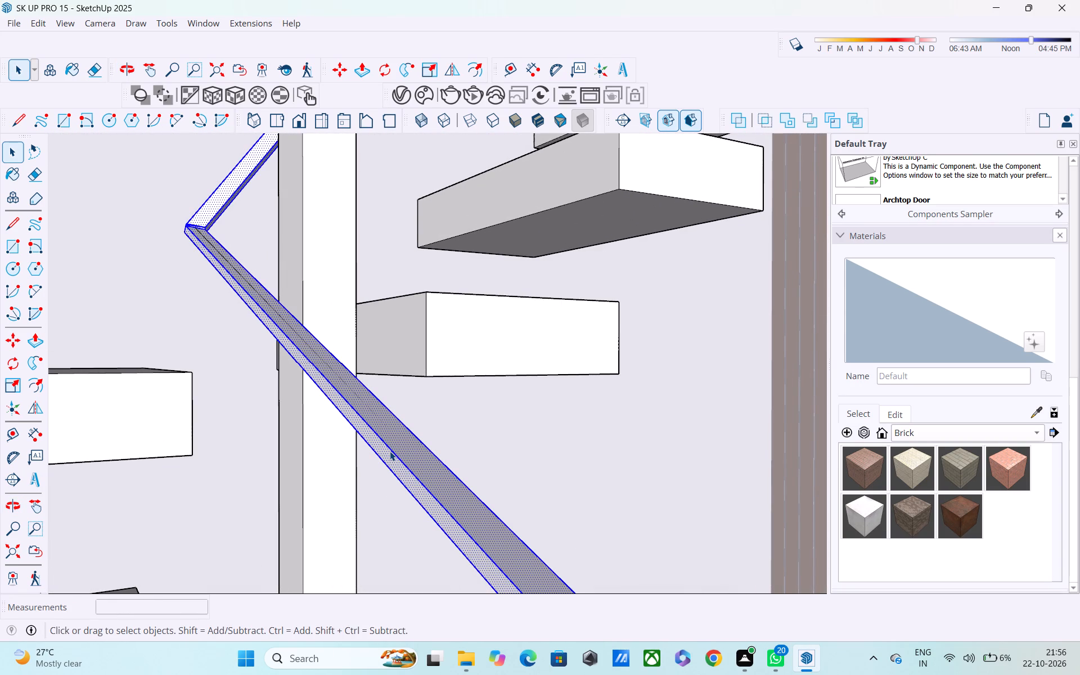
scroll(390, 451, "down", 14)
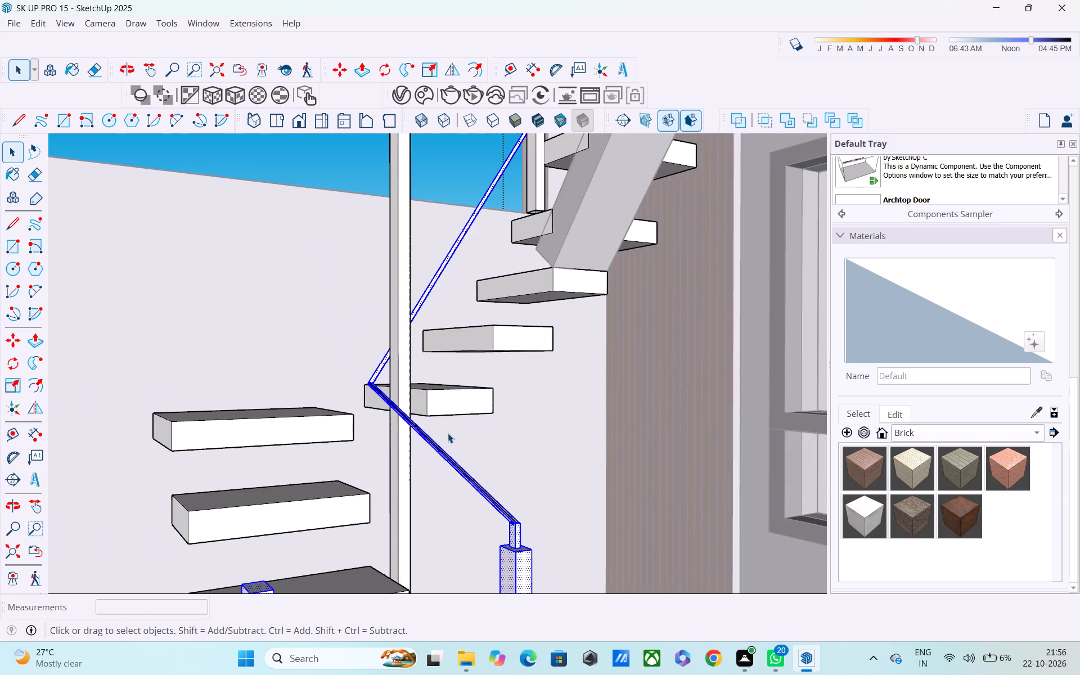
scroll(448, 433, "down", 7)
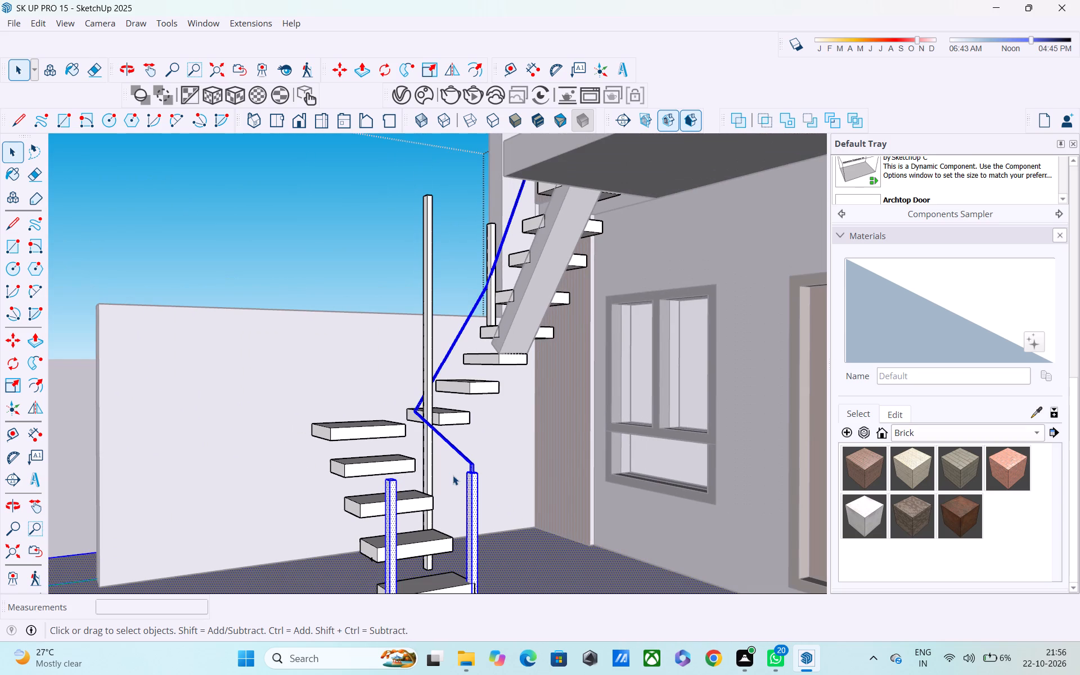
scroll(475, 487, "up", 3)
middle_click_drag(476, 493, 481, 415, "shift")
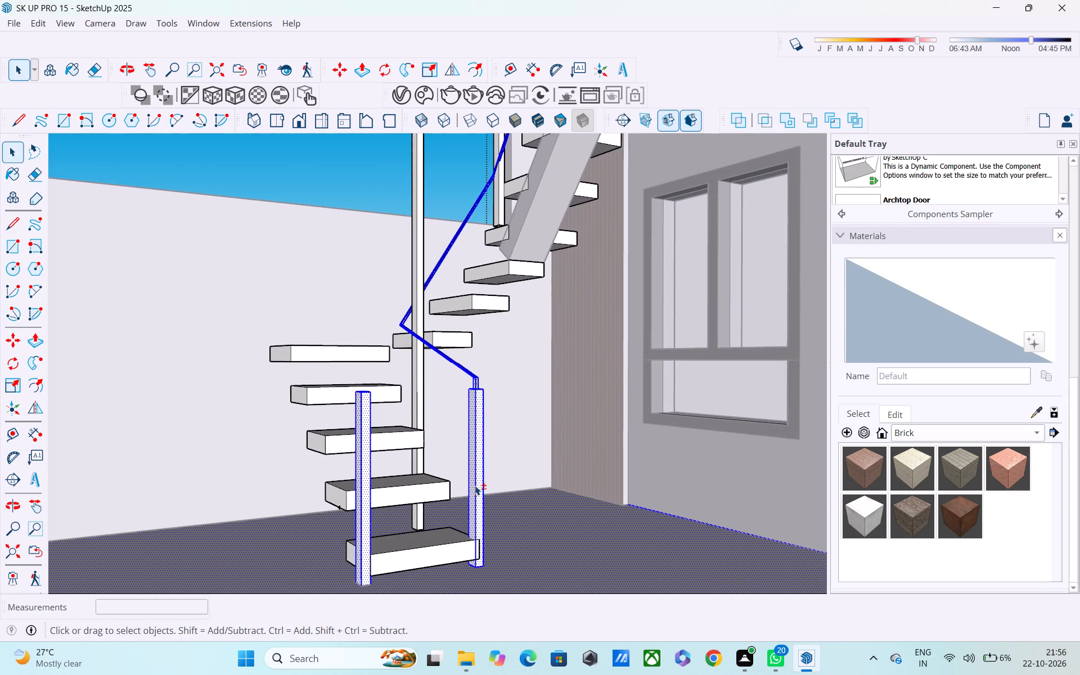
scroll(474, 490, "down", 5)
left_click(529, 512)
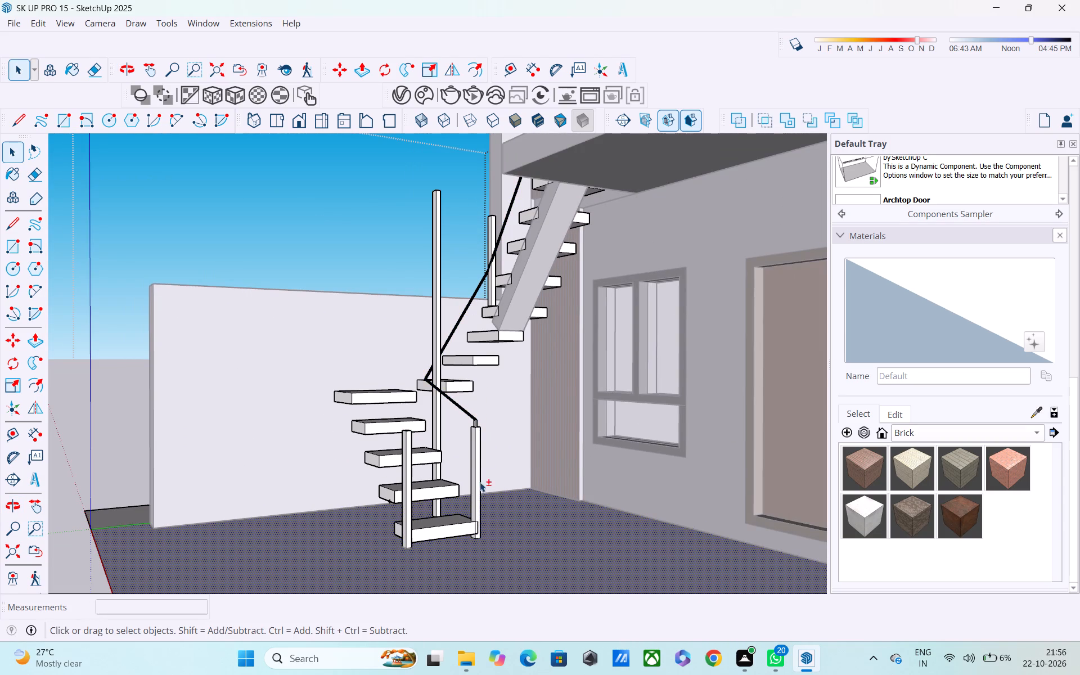
Select the lower run of the handrail, and add the upper run with all its connected geometry.
scroll(468, 416, "up", 6, "shift")
double_click(469, 411, "shift")
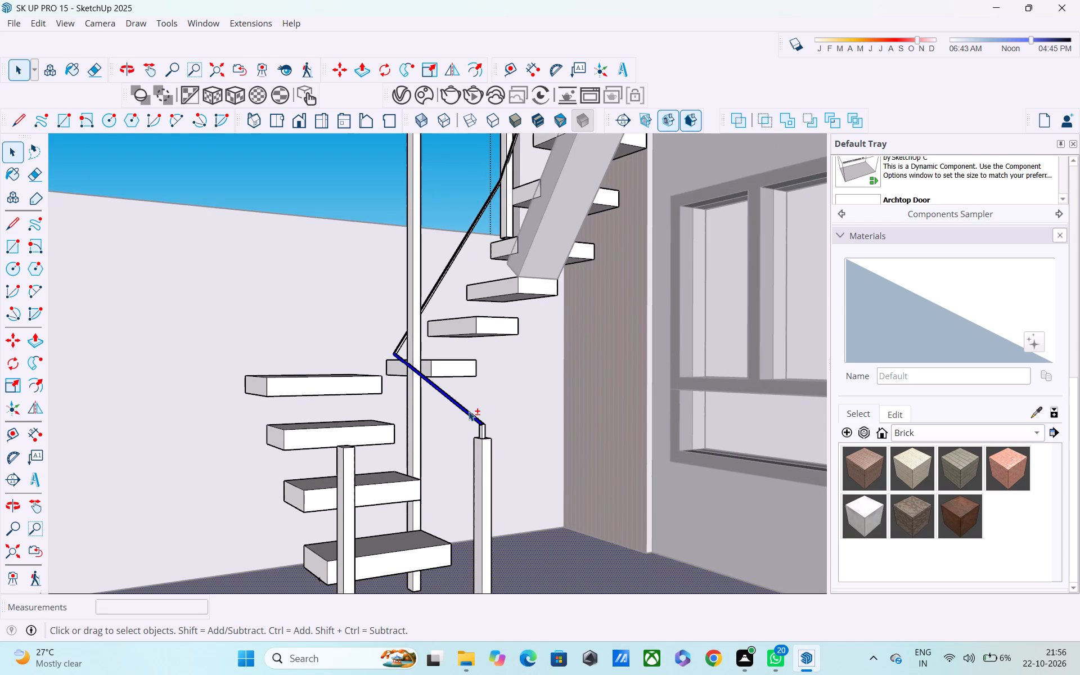
middle_click_drag(472, 416, 559, 511, "shift")
scroll(516, 328, "up", 2, "shift")
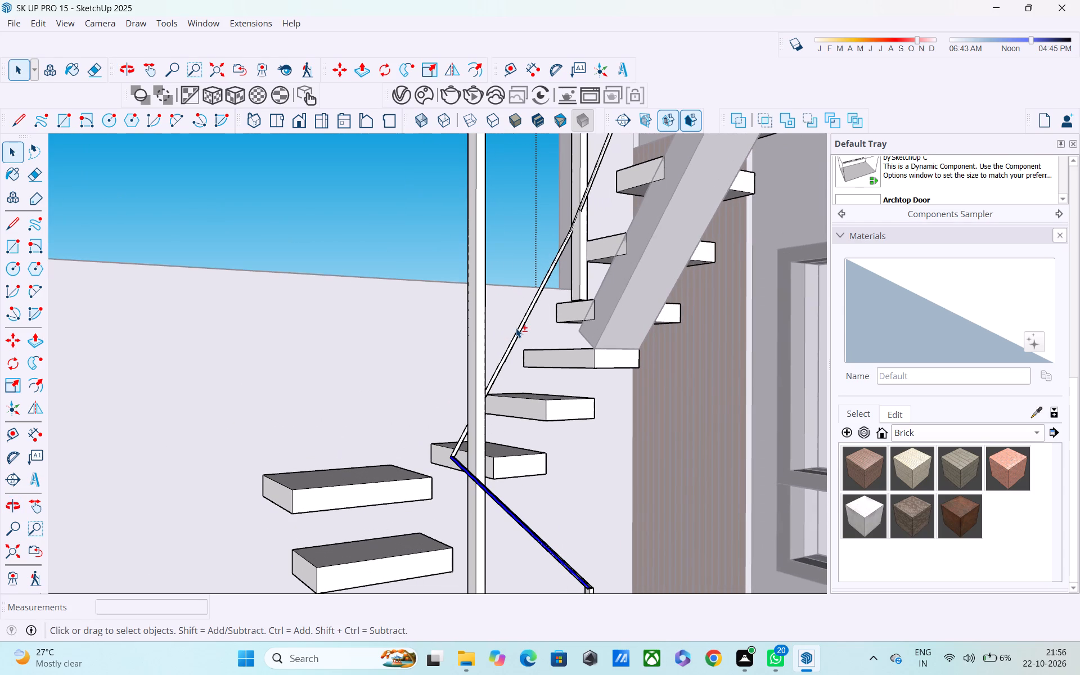
double_click(517, 335, "shift")
triple_click(517, 335, "shift")
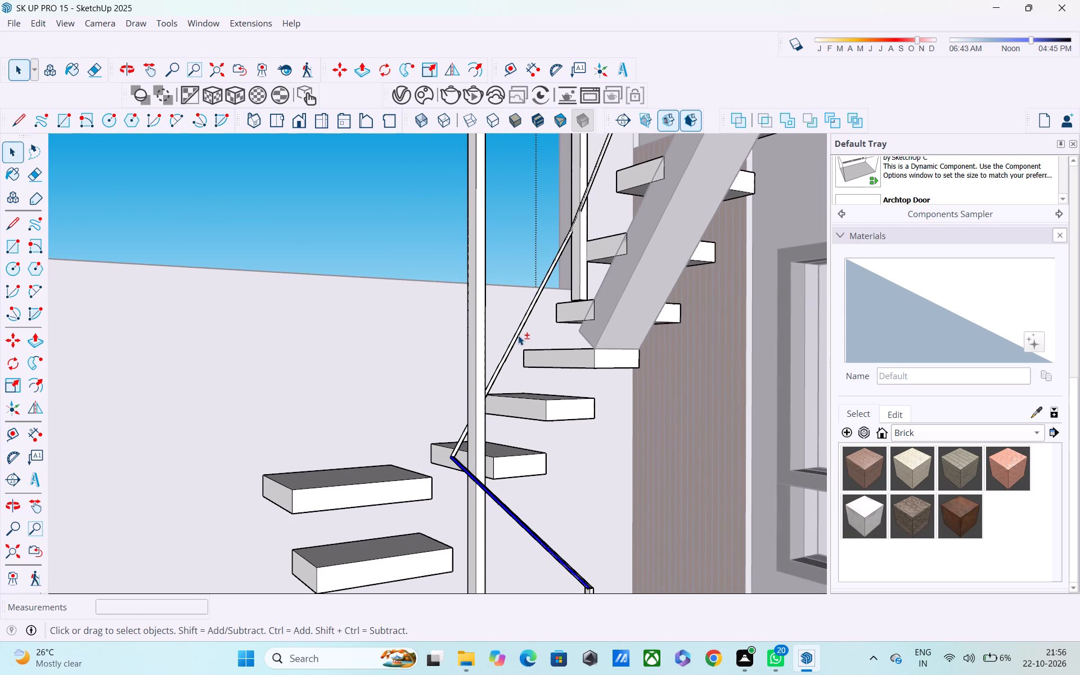
left_click(518, 335, "shift")
double_click(516, 332, "shift")
left_click(516, 332, "shift")
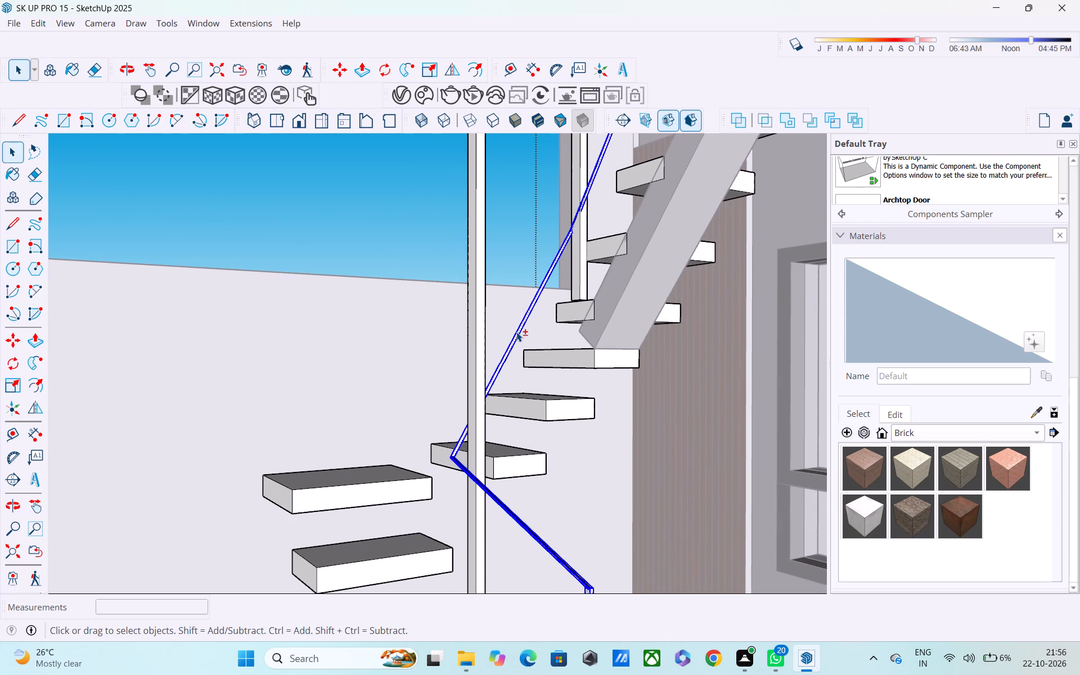
Remove the floor face and the front face of the outer bottom post from the handrail selection.
scroll(524, 361, "down", 5, "shift")
middle_click_drag(532, 432, 541, 248)
scroll(533, 488, "up", 2, "shift")
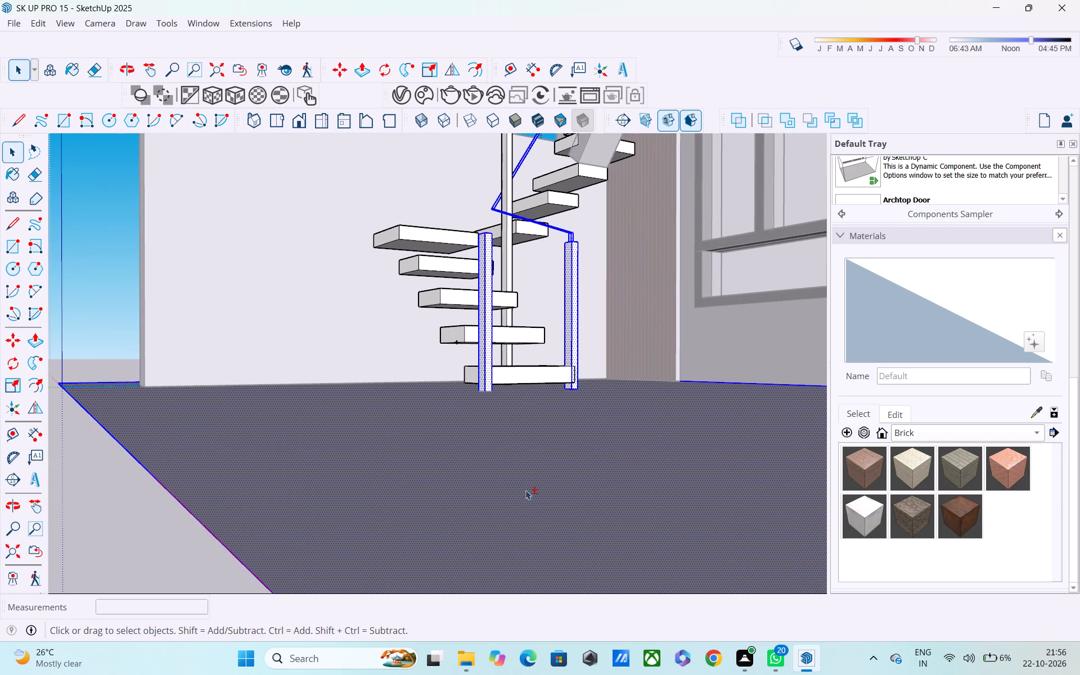
left_click(523, 490, "shift")
double_click(486, 322, "shift")
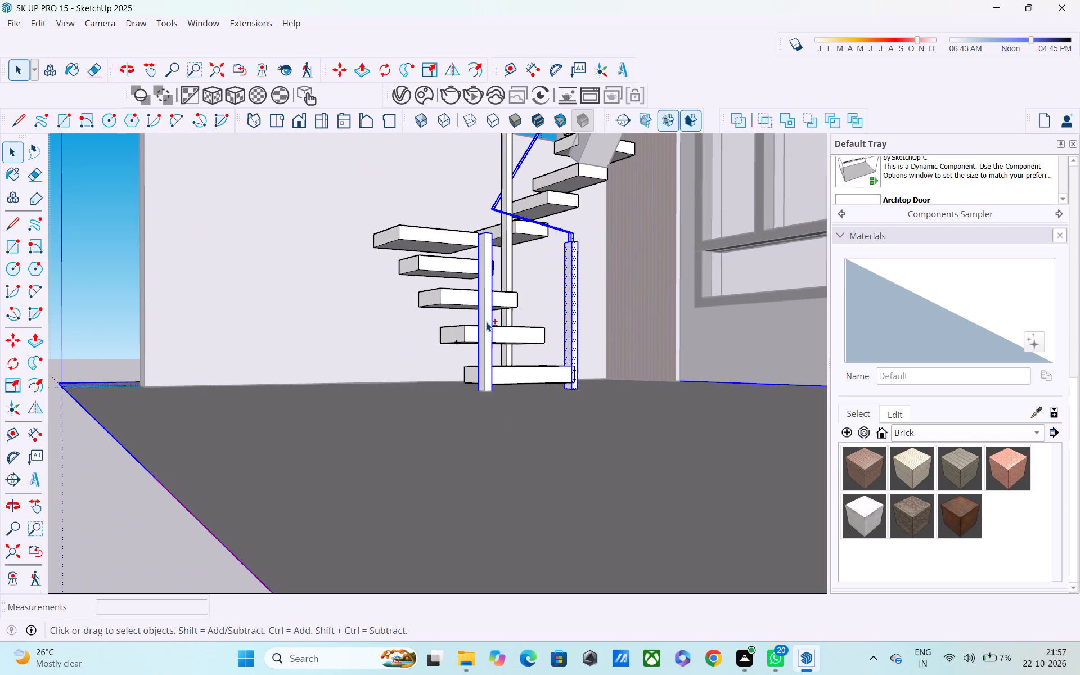
Remove the faces, vertical edges and base edges of the bottom post nearer the house from the selection.
middle_click_drag(501, 328, 556, 379, "shift")
middle_click_drag(557, 381, 780, 413)
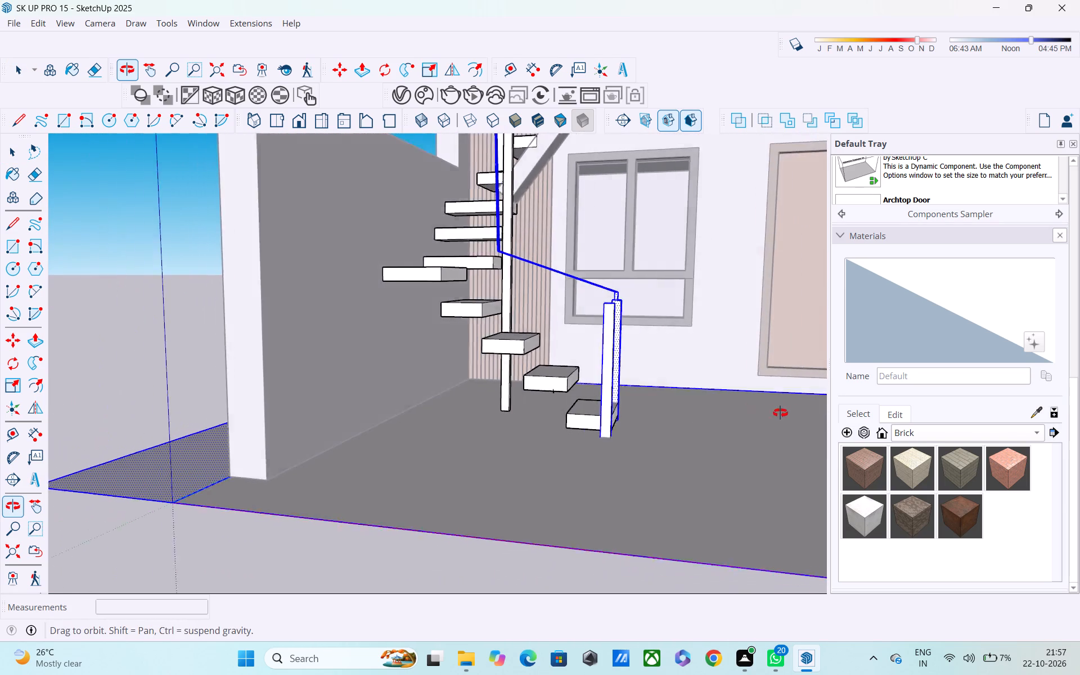
middle_click_drag(780, 413, 787, 411)
scroll(579, 400, "up", 3, "shift")
scroll(638, 355, "up", 1, "shift")
middle_click_drag(638, 355, 404, 412, "shift")
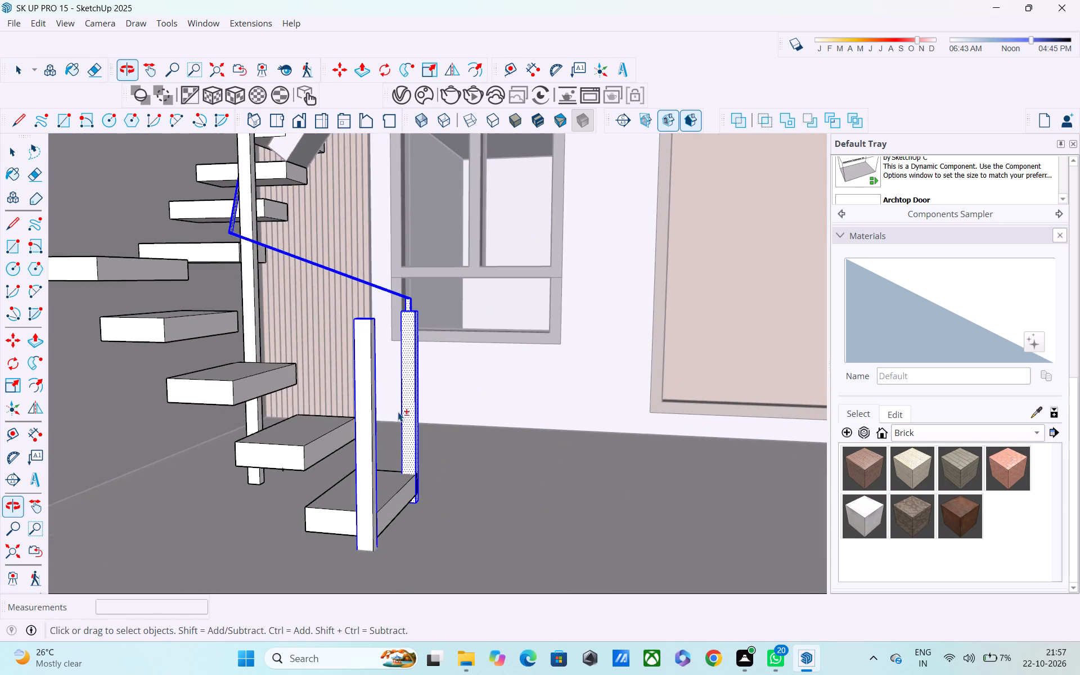
scroll(433, 379, "up", 3, "shift")
double_click(396, 385, "shift")
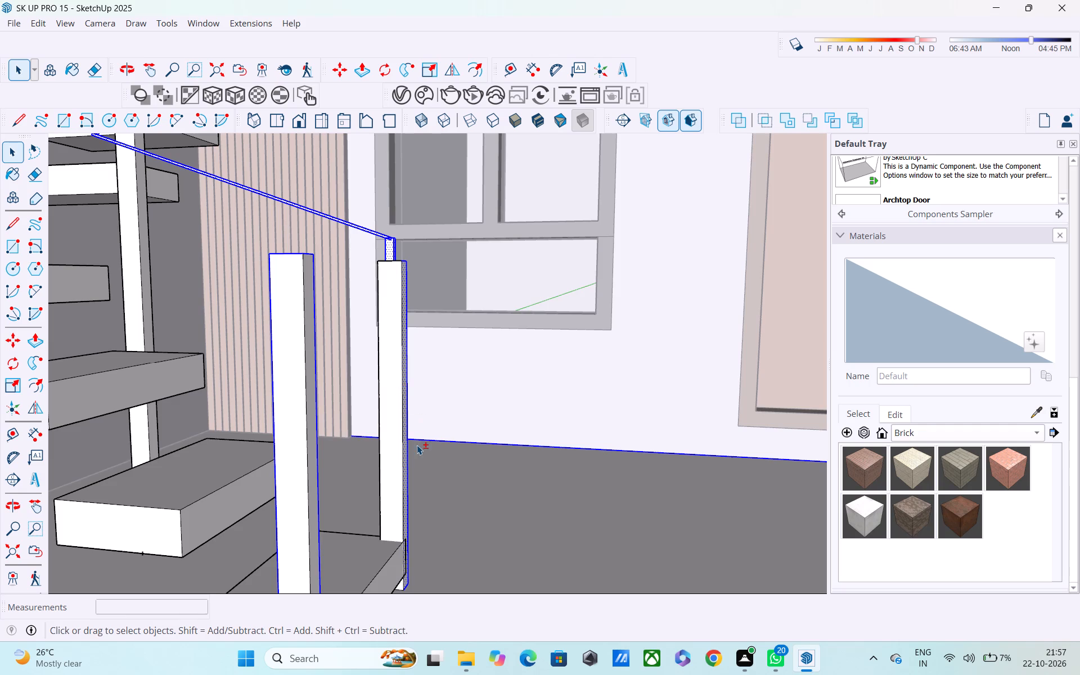
middle_click_drag(417, 445, 358, 424, "shift")
middle_click_drag(349, 423, 399, 390)
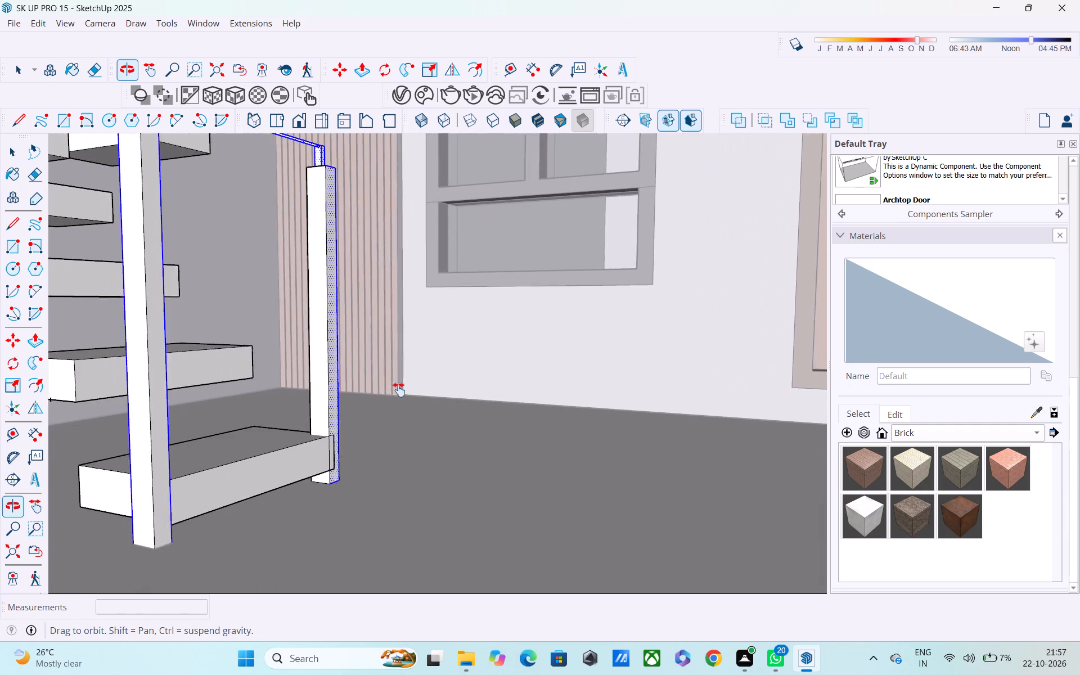
middle_click_drag(399, 390, 402, 388)
scroll(353, 389, "up", 4, "shift")
left_click(340, 367, "shift")
middle_click_drag(340, 367, 298, 406, "shift")
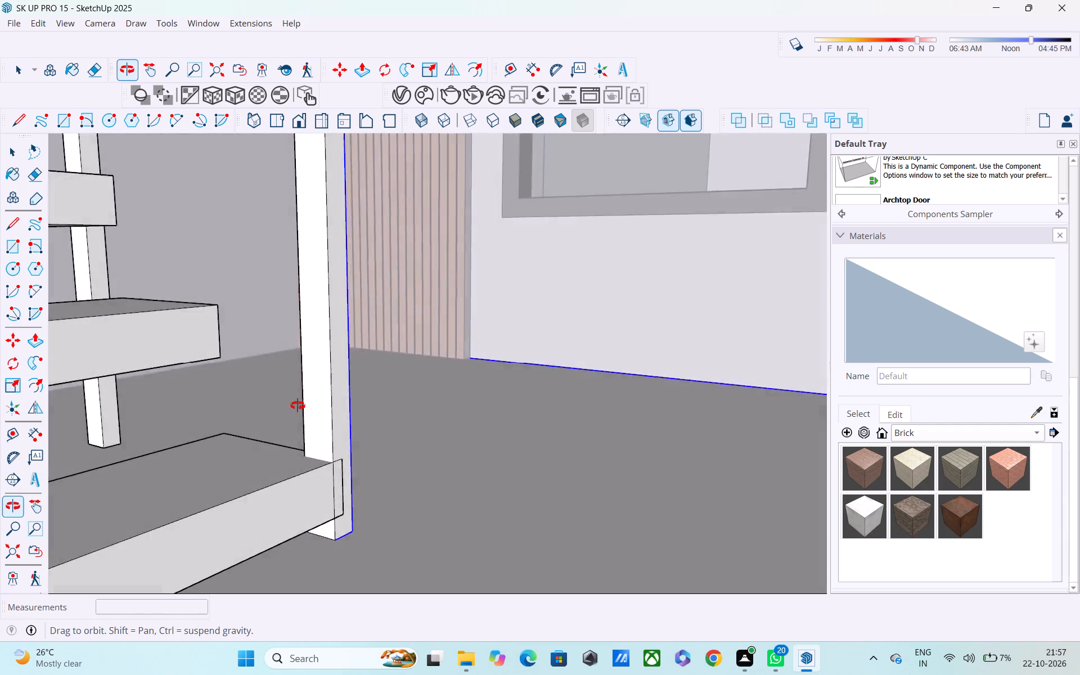
middle_click_drag(298, 406, 0, 436, "shift")
middle_click_drag(364, 399, 159, 419, "shift")
left_click(367, 357, "shift")
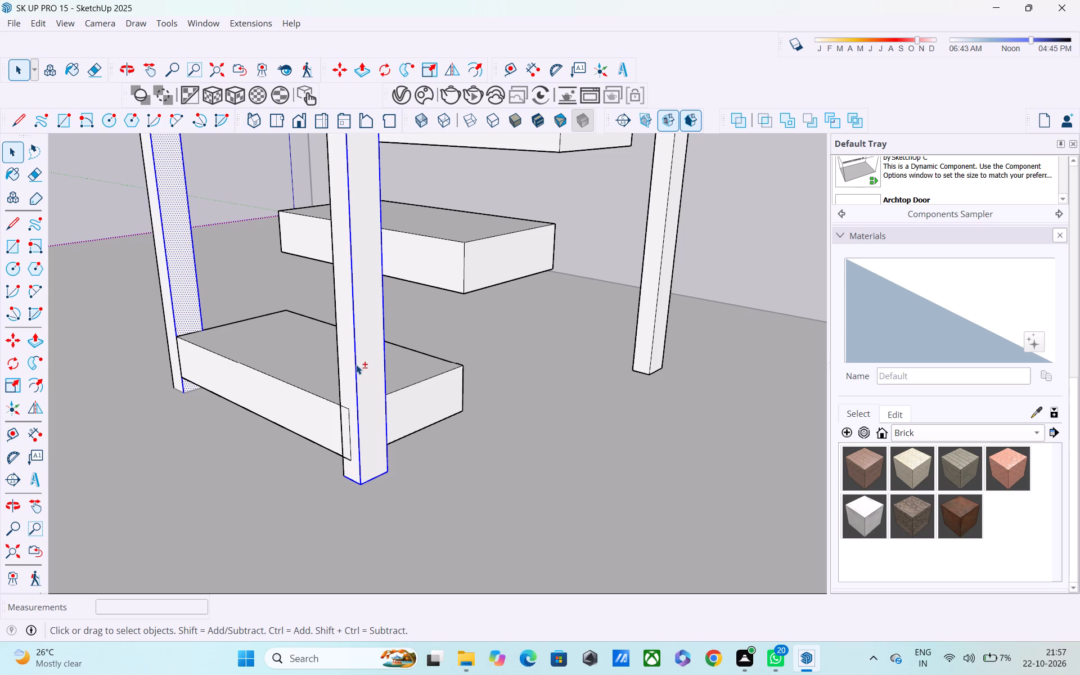
left_click(356, 364, "shift")
left_click(385, 356, "shift")
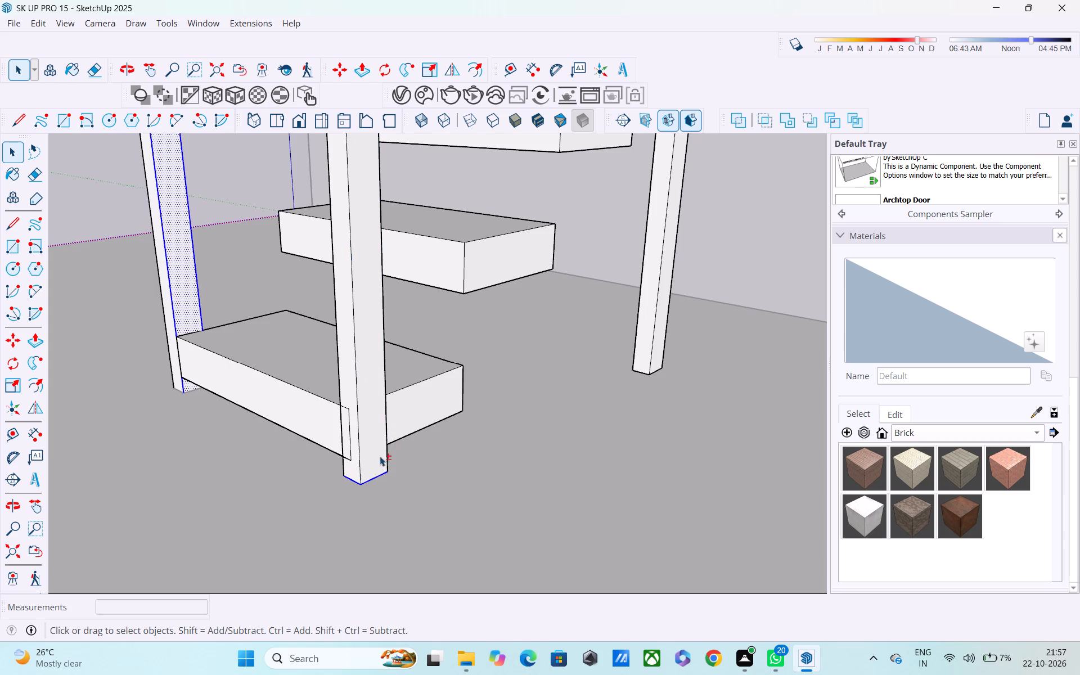
left_click(369, 479, "shift")
left_click(372, 457, "shift")
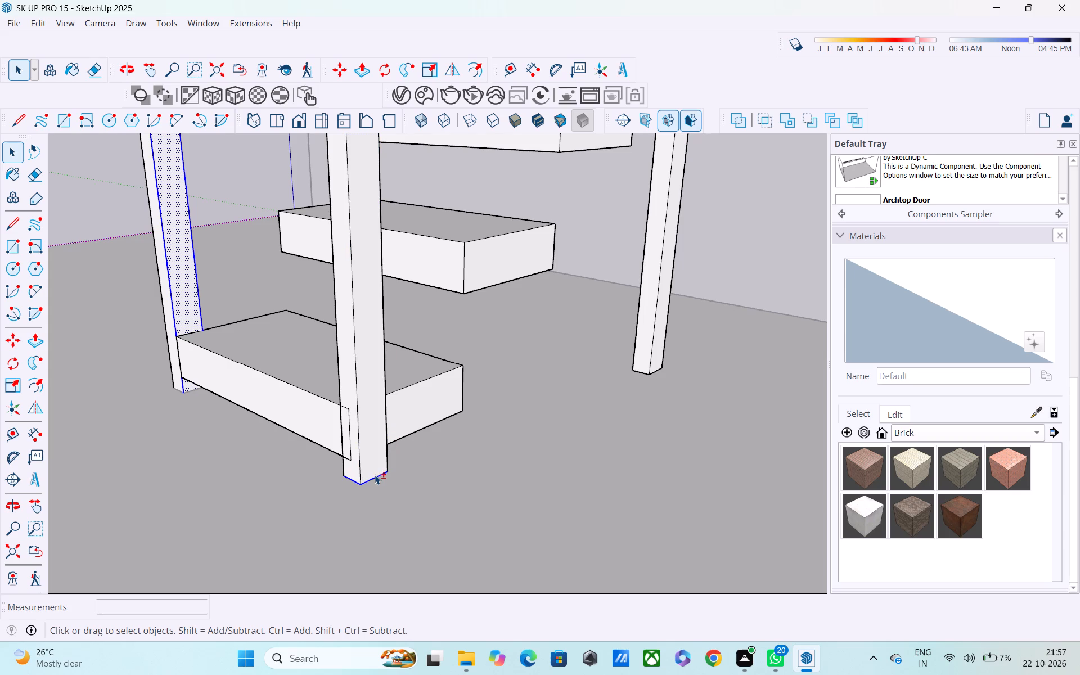
left_click(375, 478, "shift")
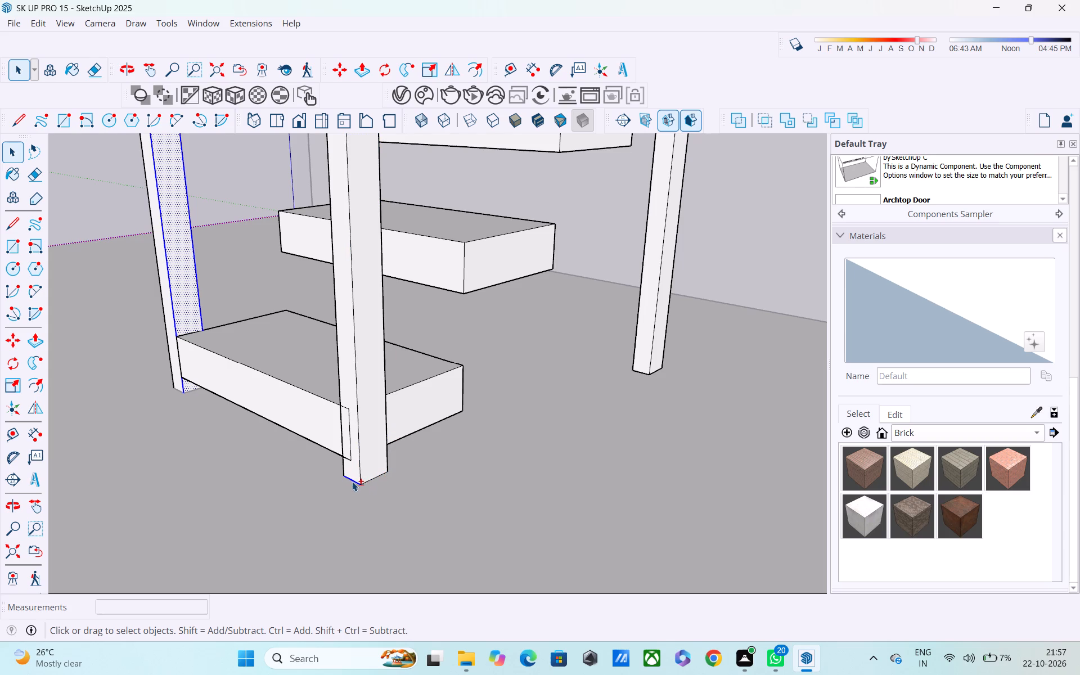
left_click(353, 481, "shift")
Remove the remaining side face and vertical edges of the outer bottom post from the selection.
middle_click_drag(353, 481, 498, 461, "shift")
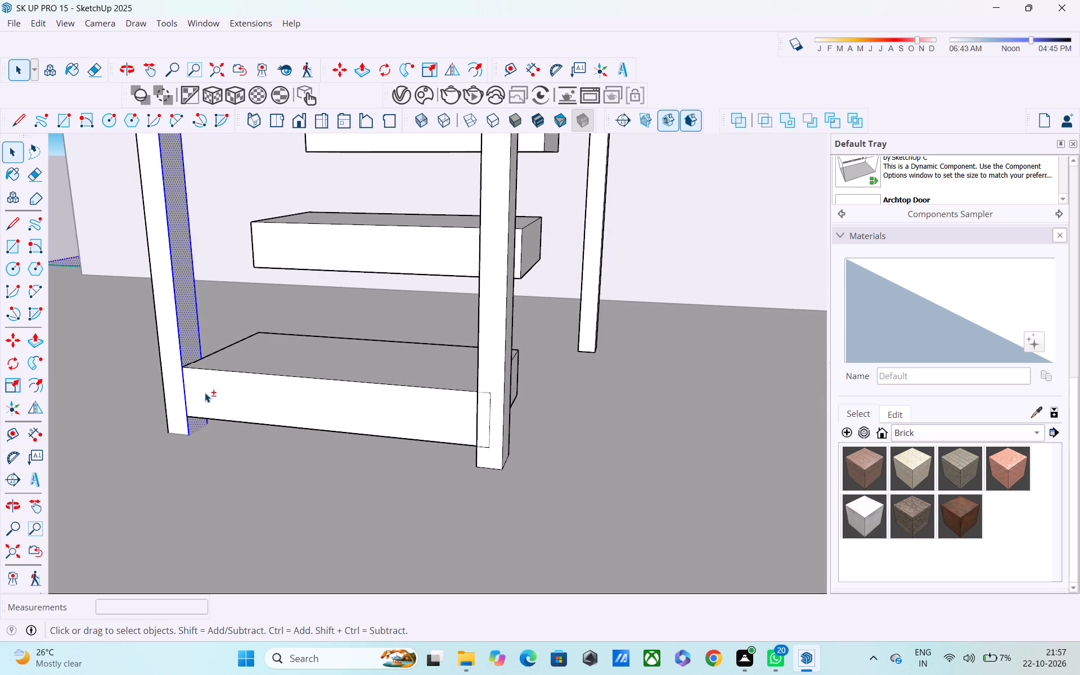
left_click(188, 323, "shift")
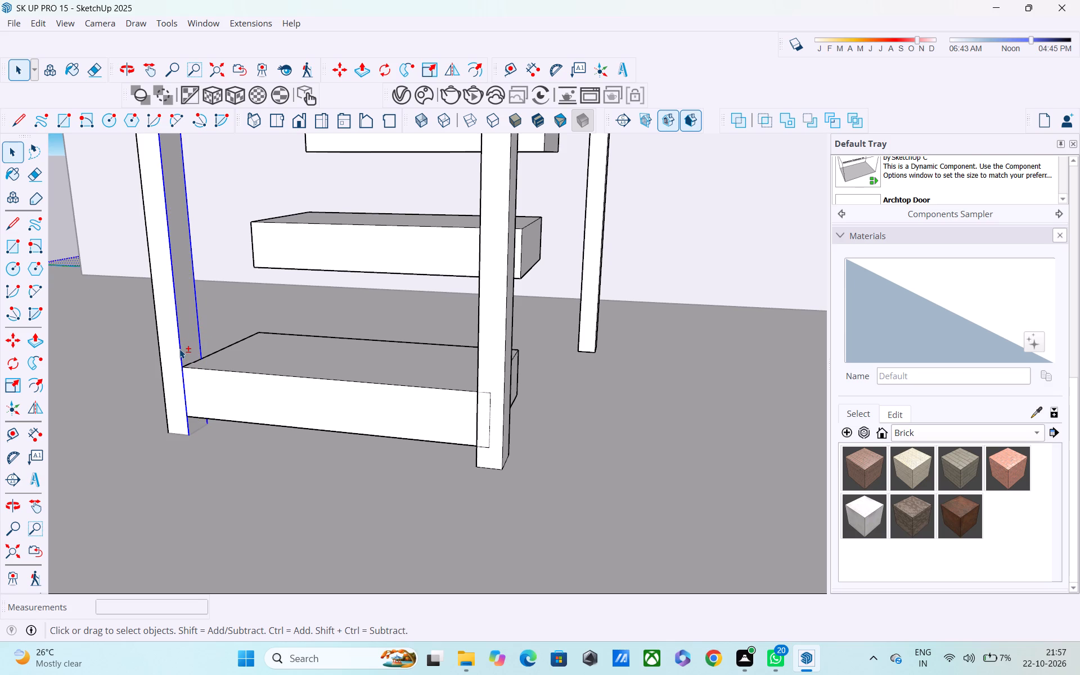
left_click(179, 349, "shift")
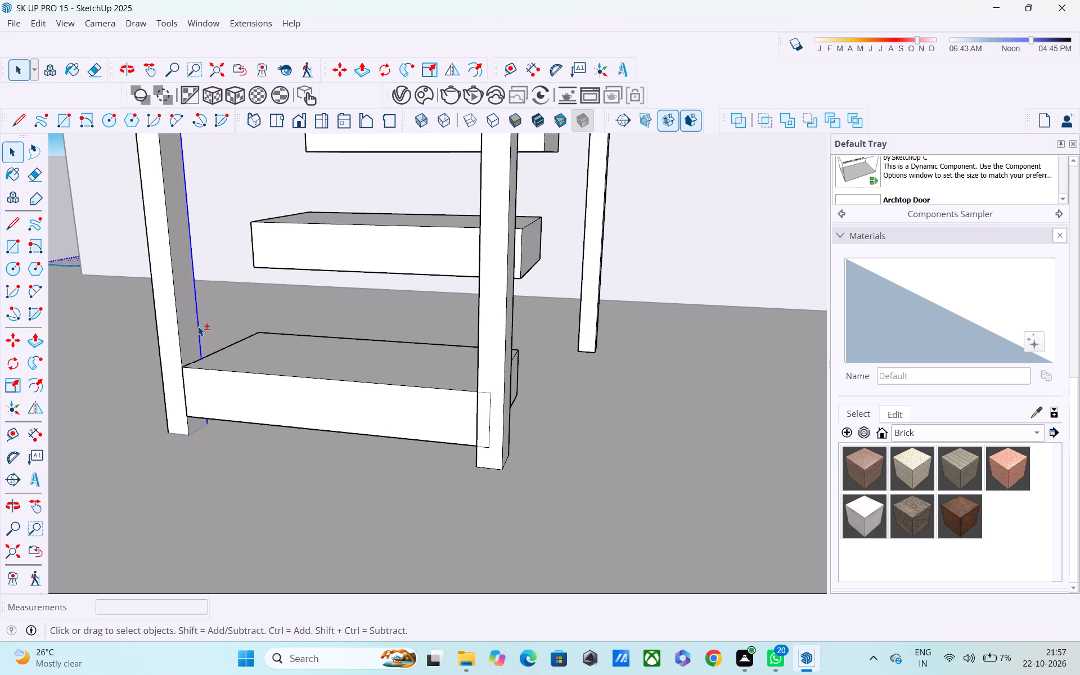
left_click(198, 325, "shift")
middle_click_drag(209, 333, 516, 339, "shift")
scroll(516, 339, "down", 2, "shift")
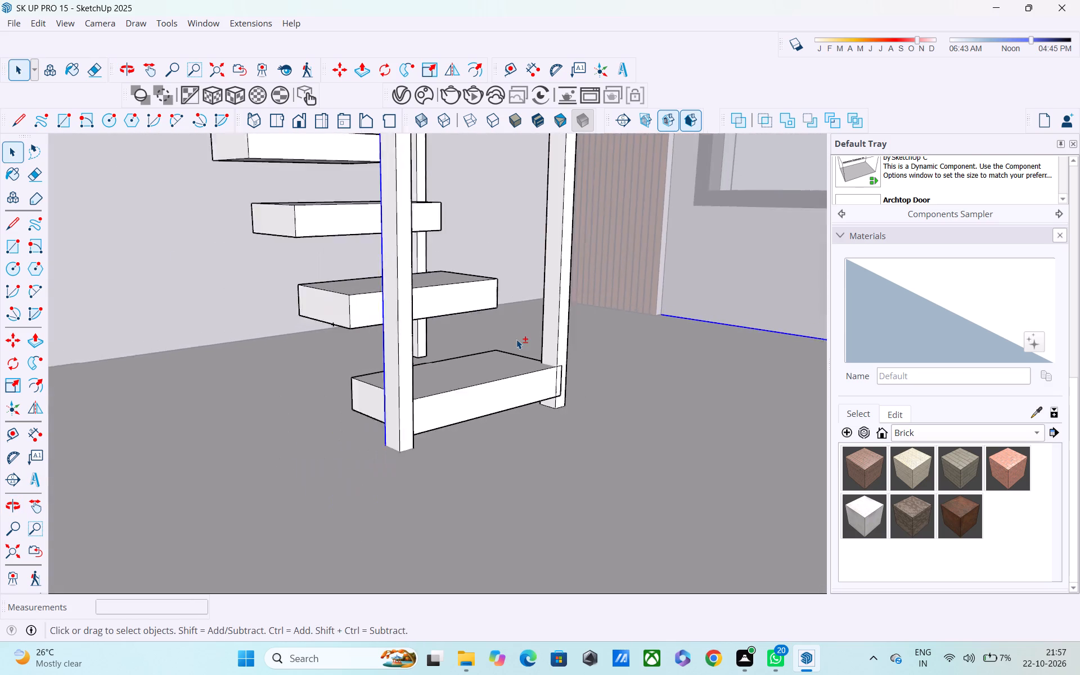
scroll(516, 339, "down", 2, "shift")
middle_click_drag(457, 382, 678, 368, "shift")
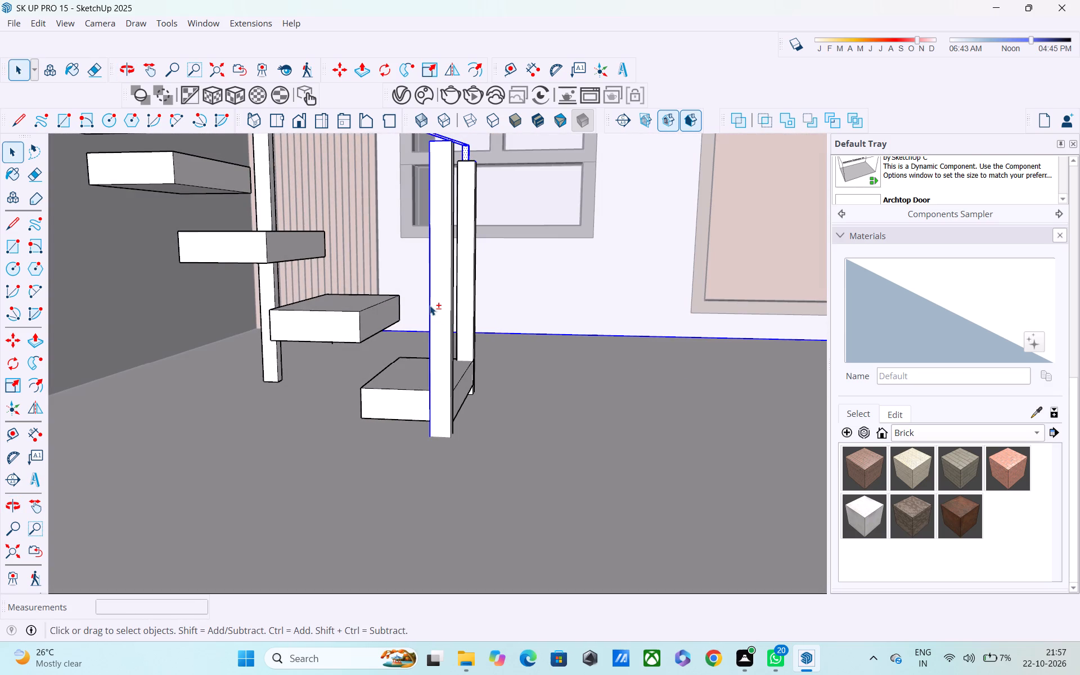
left_click(430, 305, "shift")
Remove the floor edge along the house wall and the long front floor edge from the handrail selection.
middle_click_drag(528, 331, 414, 346, "shift")
scroll(527, 359, "up", 2, "shift")
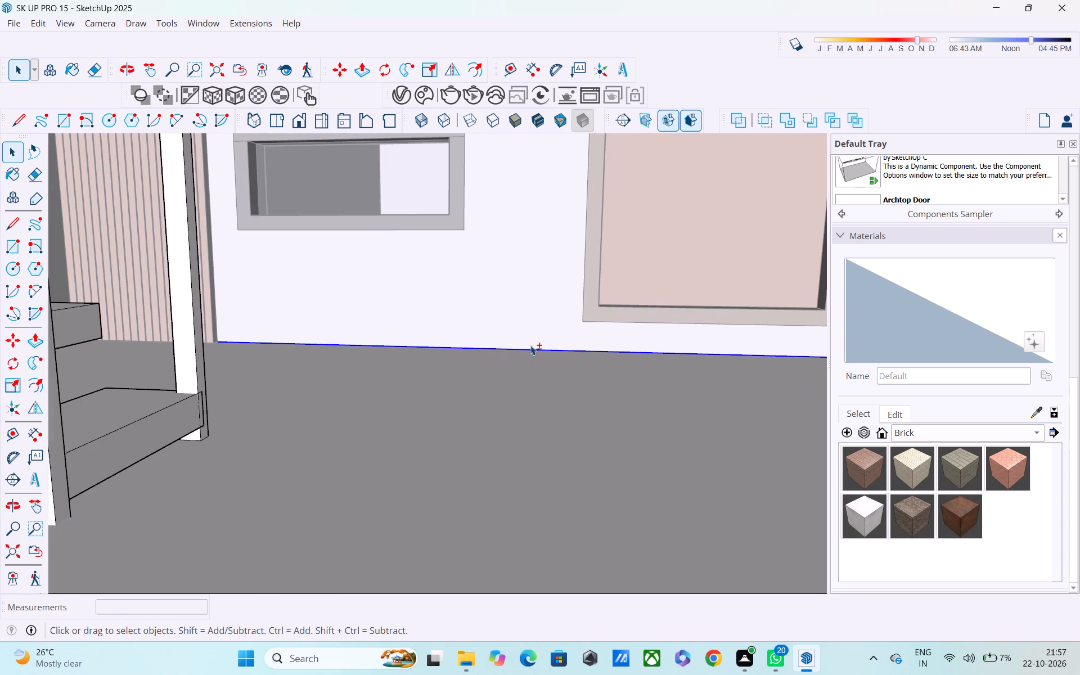
left_click(530, 348, "shift")
scroll(532, 352, "down", 4, "shift")
scroll(535, 361, "down", 7)
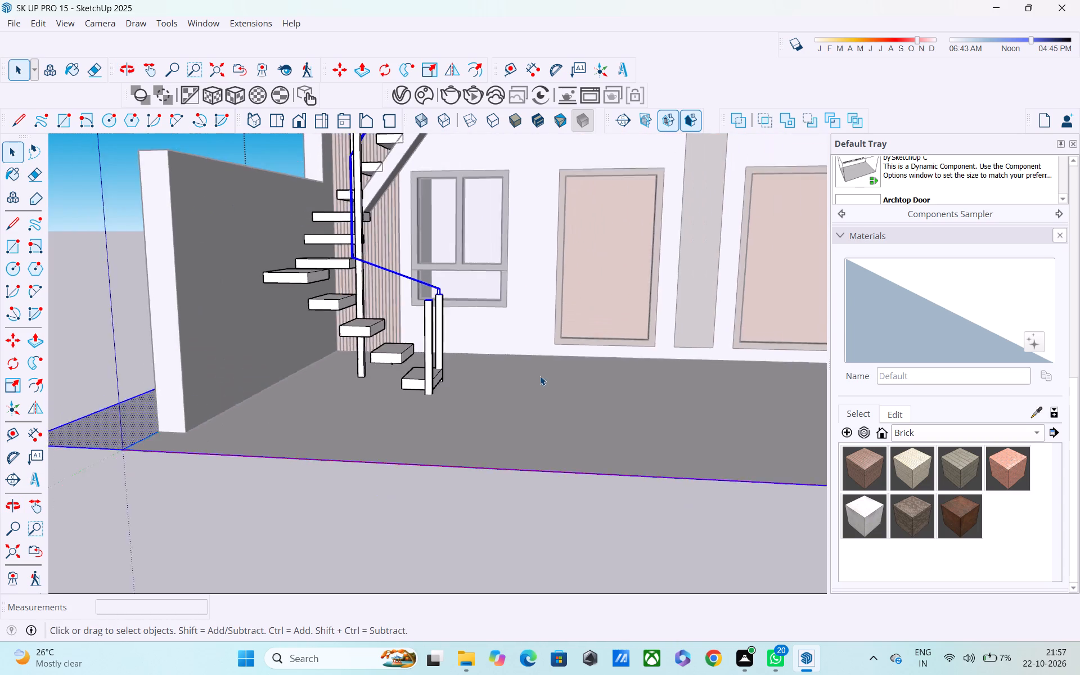
scroll(540, 376, "down", 3)
middle_click_drag(448, 454, 450, 424, "shift")
scroll(460, 405, "up", 4, "shift")
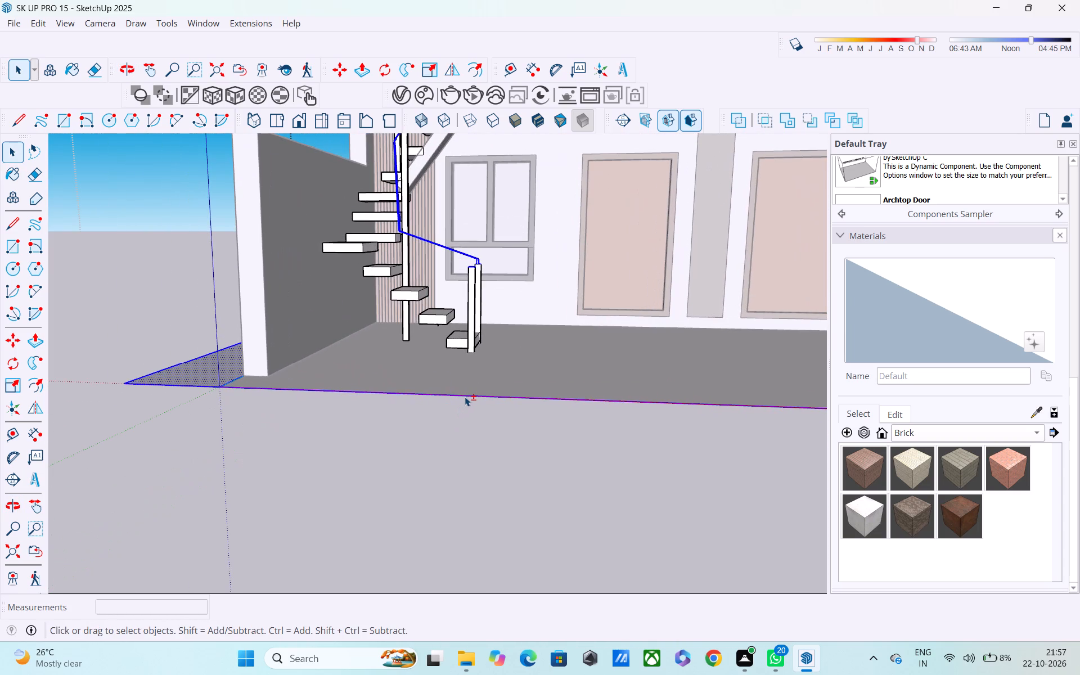
left_click(466, 398, "shift")
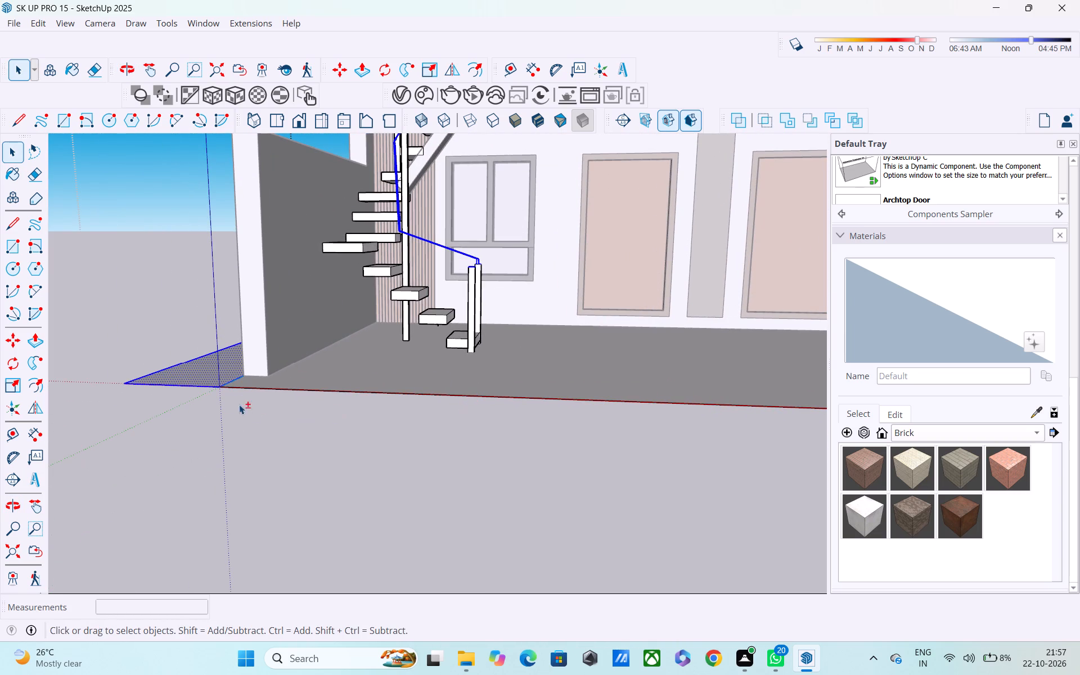
Remove the floor strip beyond the low boundary wall from the selection, including its face and bounding edges.
left_click(201, 385, "shift")
left_click(199, 387, "shift")
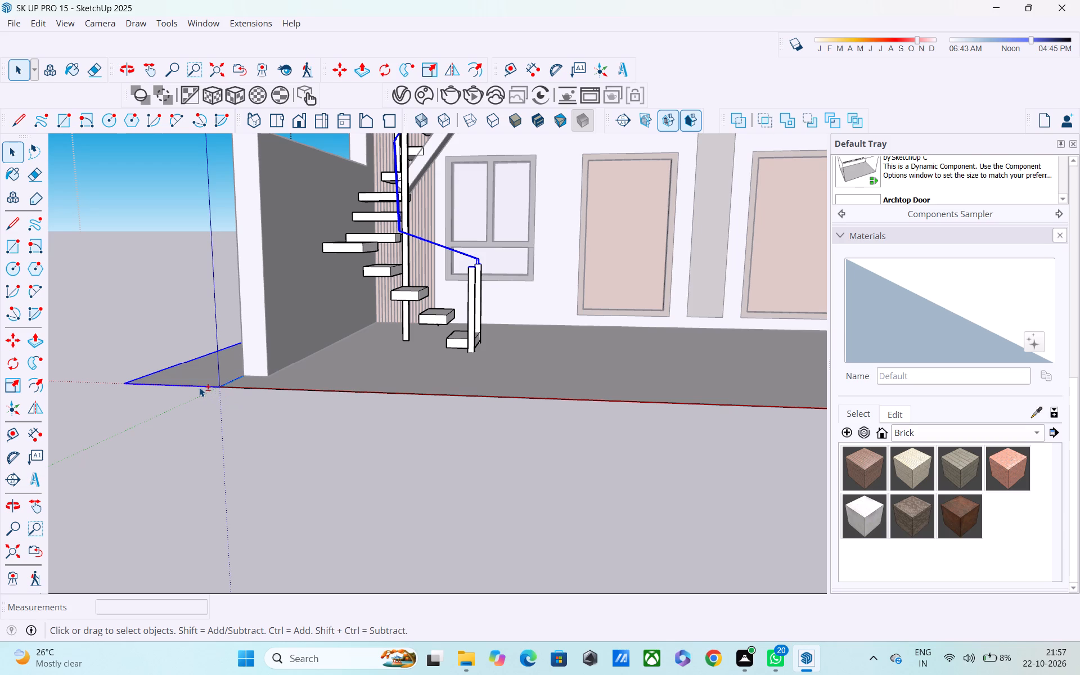
middle_click_drag(229, 406, 490, 426)
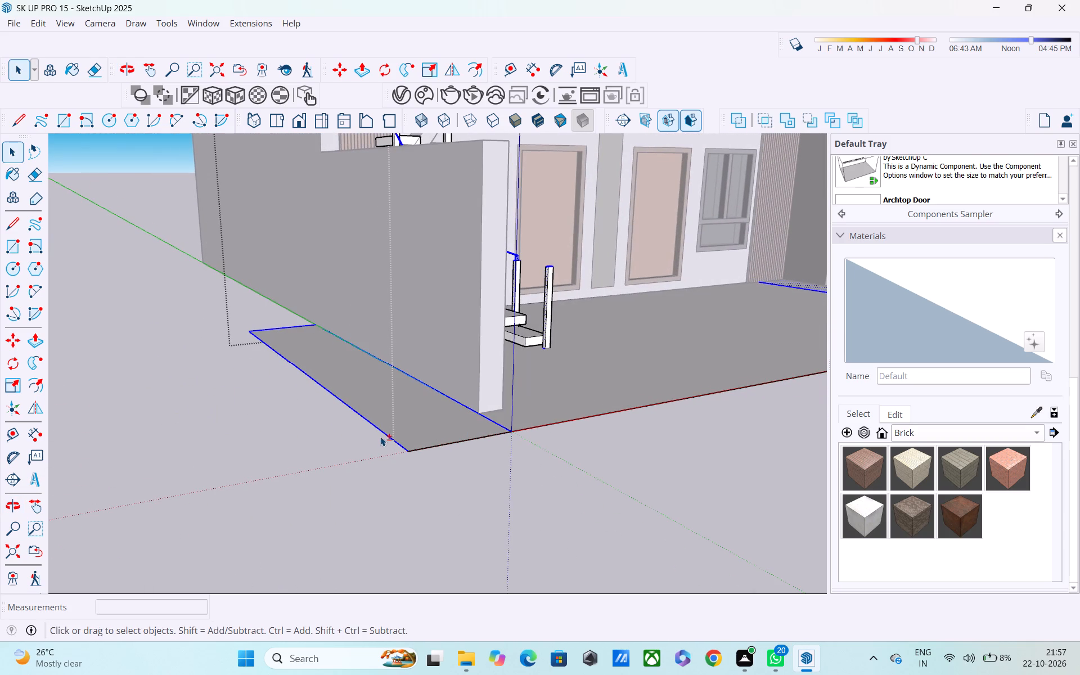
left_click(380, 435, "shift")
left_click(381, 433, "shift")
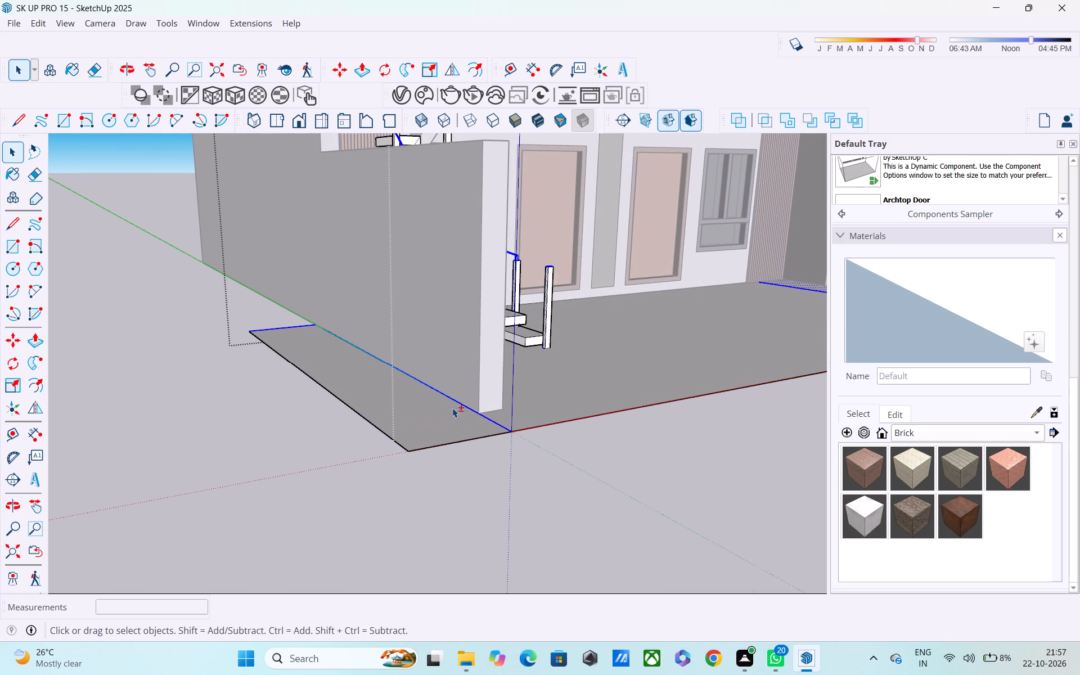
left_click(457, 404, "shift")
left_click(264, 329, "shift")
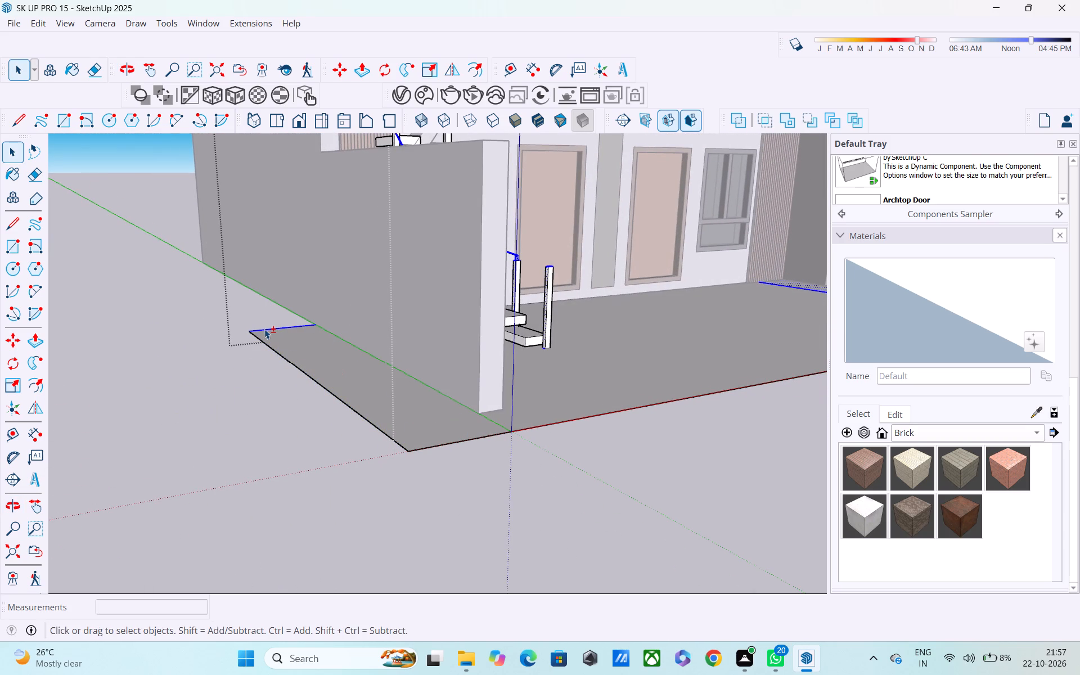
Remove the top face and its four edges on the outer bottom post from the selection.
scroll(394, 346, "down", 2)
middle_click_drag(465, 381, 96, 407)
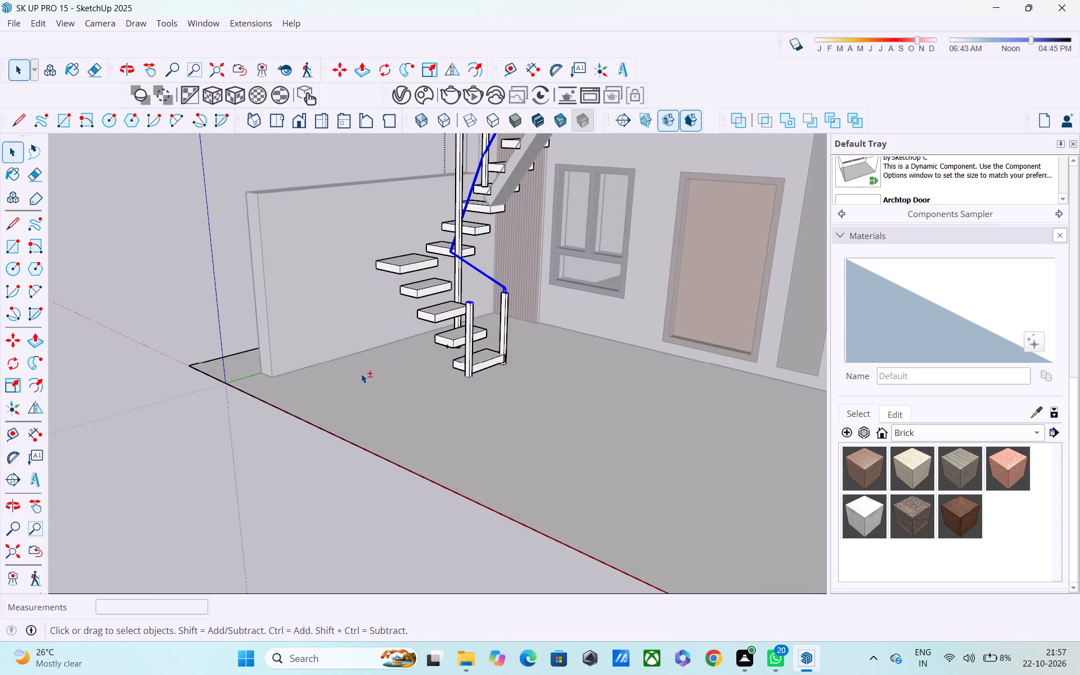
scroll(433, 342, "up", 3, "shift")
middle_click_drag(482, 321, 486, 447, "shift")
middle_click_drag(483, 418, 484, 488)
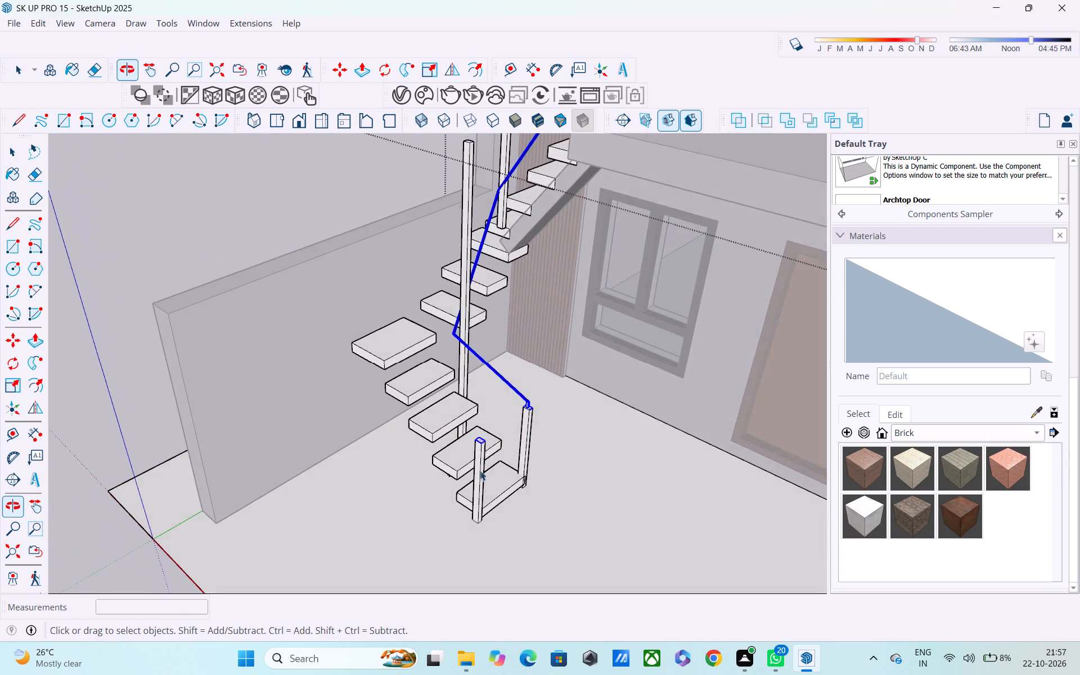
scroll(484, 443, "up", 13)
left_click(471, 442, "shift")
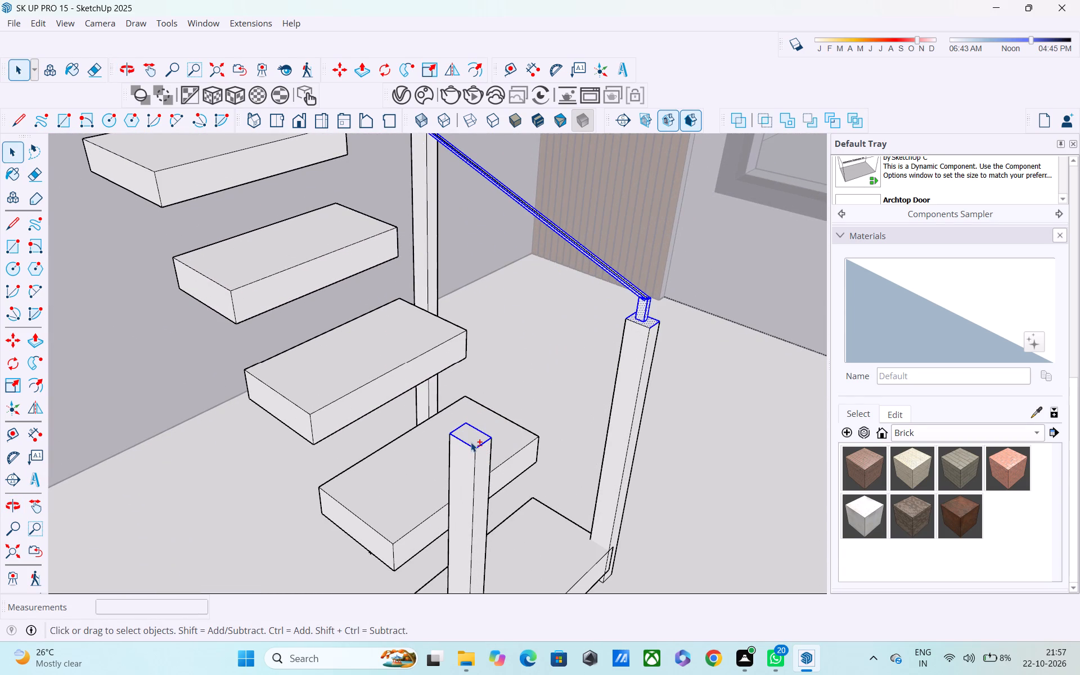
left_click(471, 446, "shift")
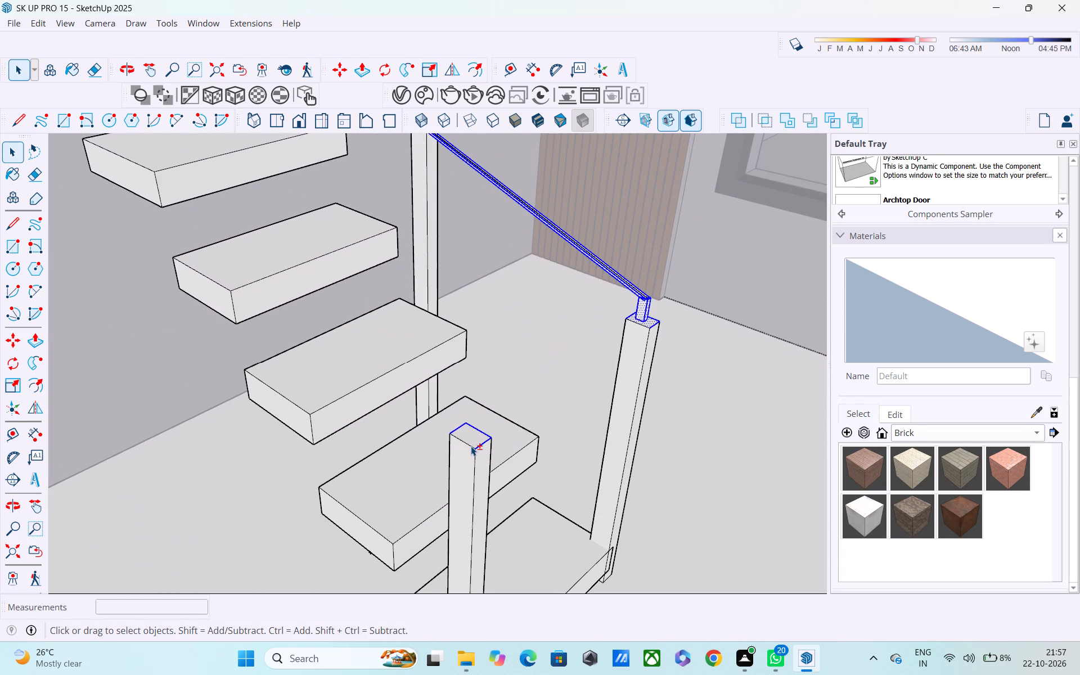
left_click(478, 447, "shift")
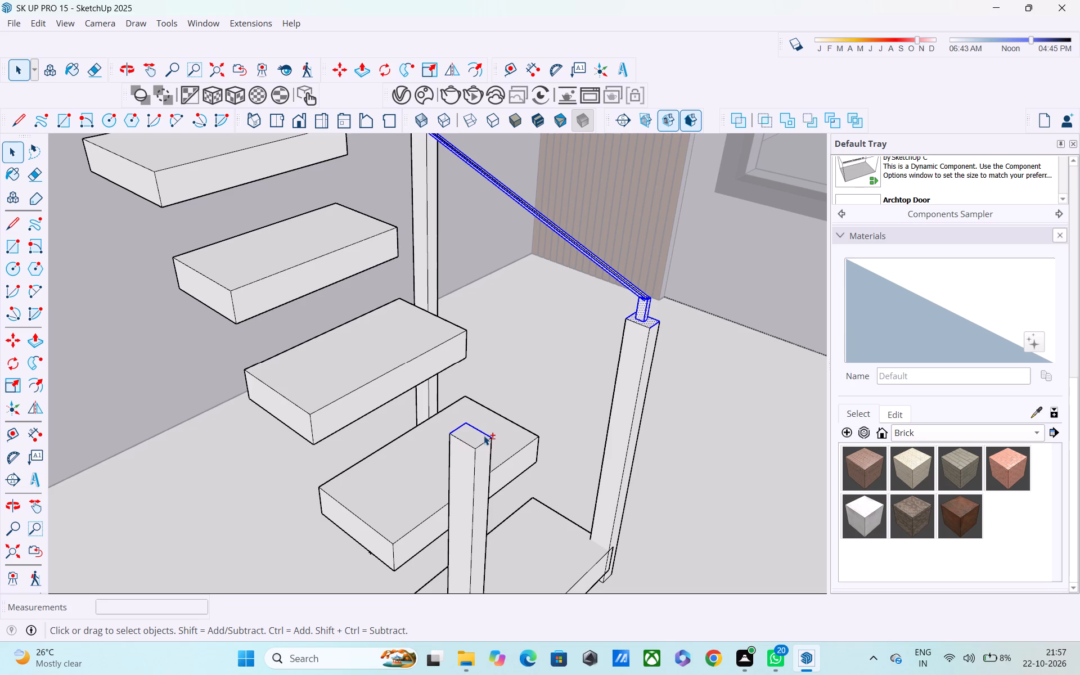
left_click(484, 434, "shift")
left_click(458, 427, "shift")
Remove the floor strip at the opposite end of the house from the selection, including its face and bounding edges.
scroll(458, 428, "down", 4, "shift")
scroll(478, 450, "down", 1)
middle_click_drag(478, 450, 335, 352)
scroll(303, 346, "down", 6)
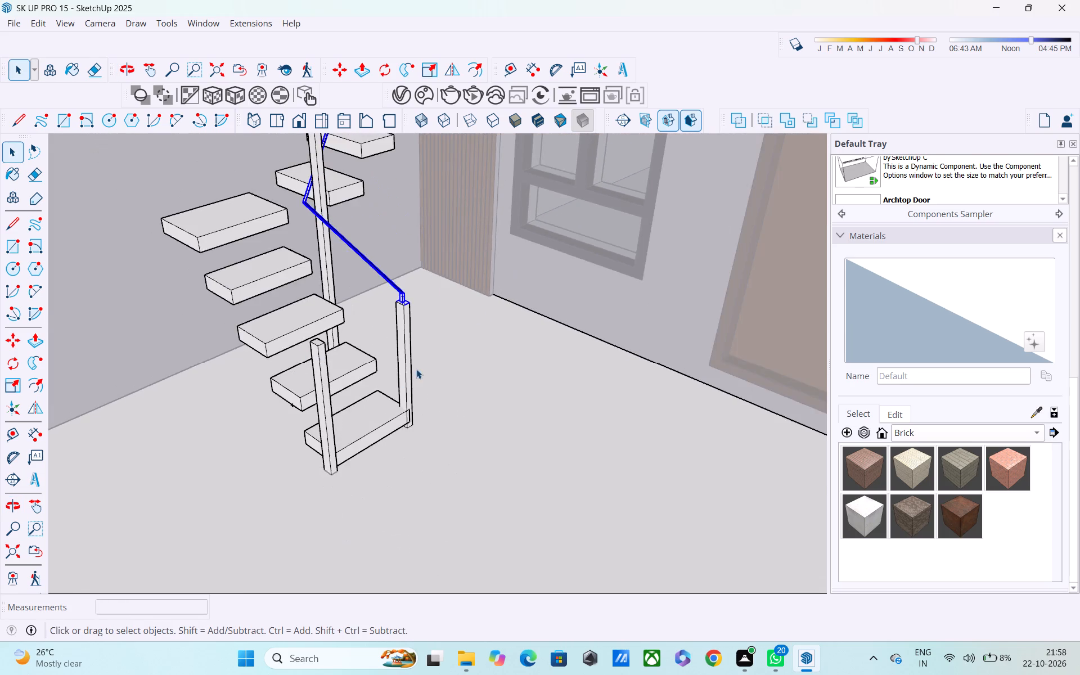
scroll(416, 369, "down", 3)
scroll(467, 404, "down", 2)
middle_click_drag(467, 405, 254, 323, "shift")
scroll(333, 349, "down", 2)
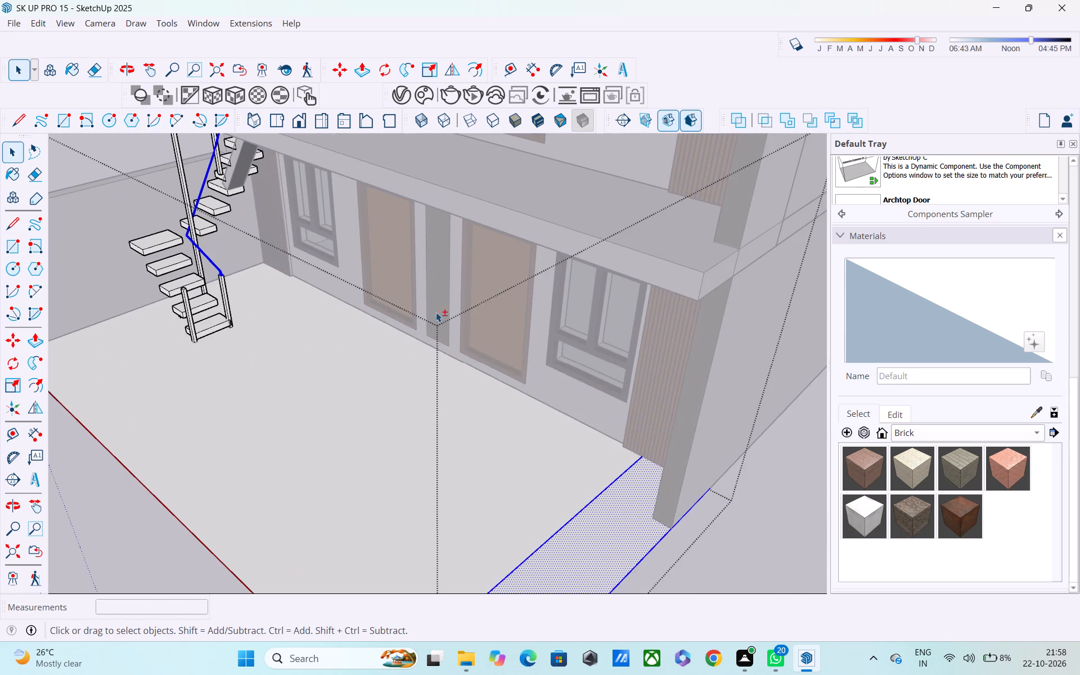
scroll(437, 312, "up", 1, "shift")
scroll(463, 381, "down", 2)
middle_click_drag(479, 425, 473, 286)
scroll(518, 425, "up", 3, "shift")
left_click(518, 425, "shift")
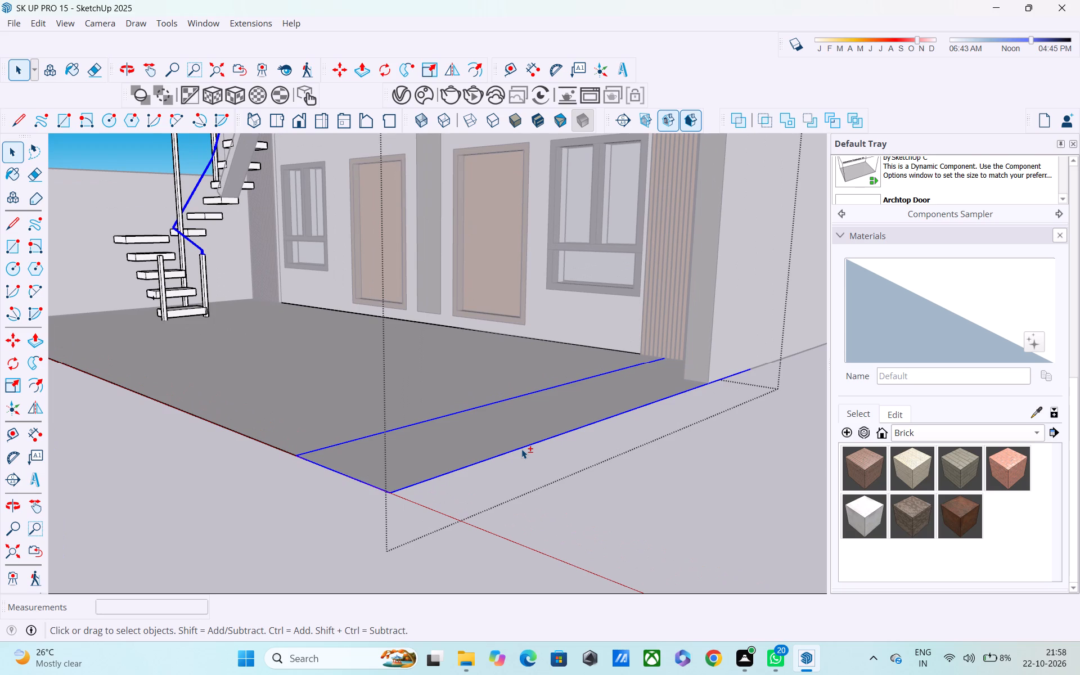
left_click(521, 449, "shift")
left_click(489, 409, "shift")
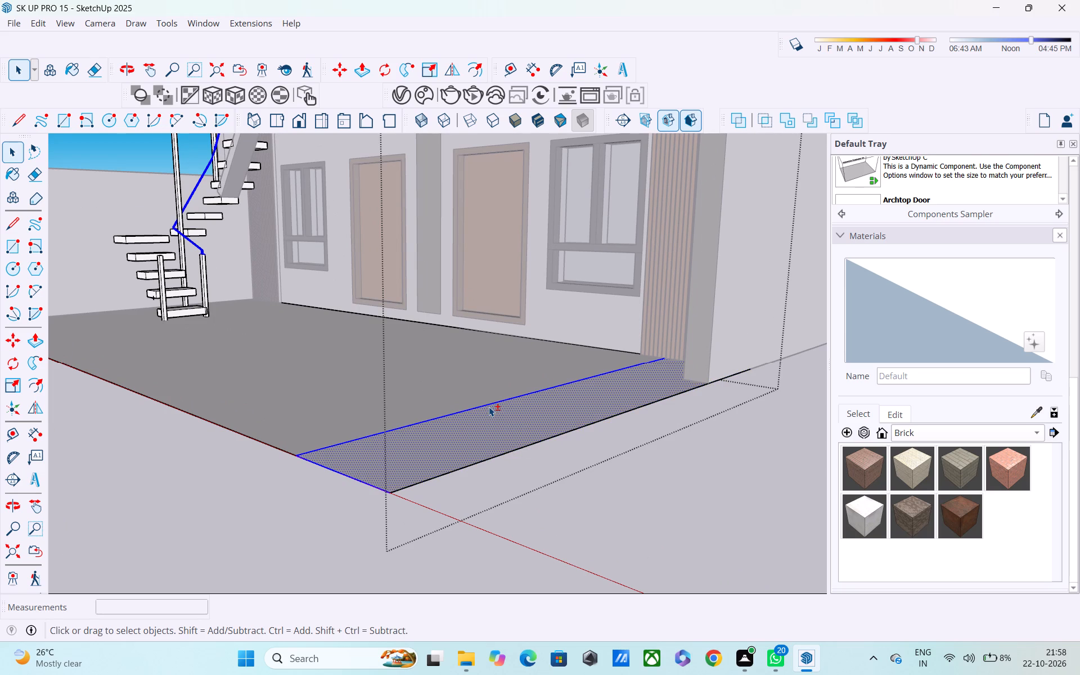
left_click(489, 407, "shift")
left_click(492, 420, "shift")
left_click(470, 381, "shift")
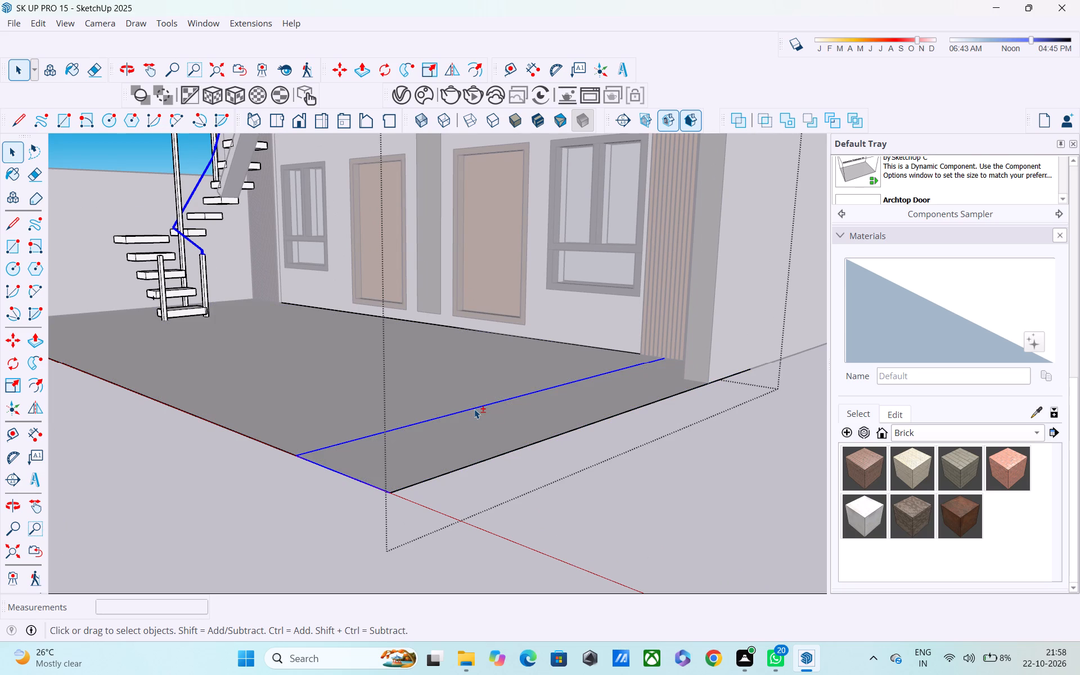
left_click(474, 409, "shift")
left_click(366, 485, "shift")
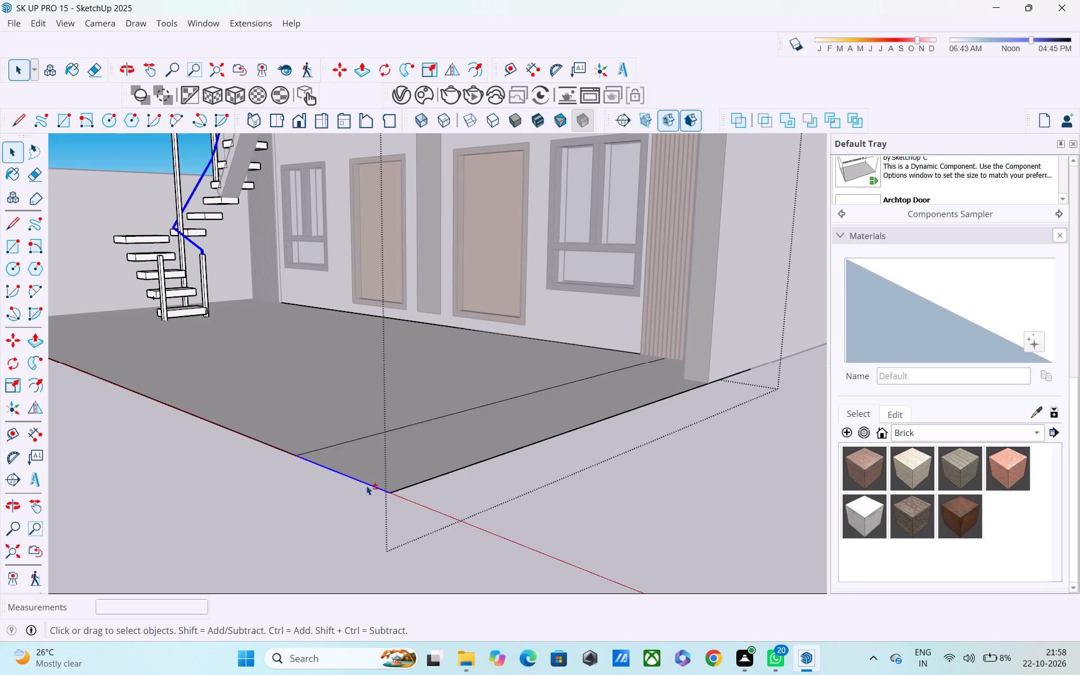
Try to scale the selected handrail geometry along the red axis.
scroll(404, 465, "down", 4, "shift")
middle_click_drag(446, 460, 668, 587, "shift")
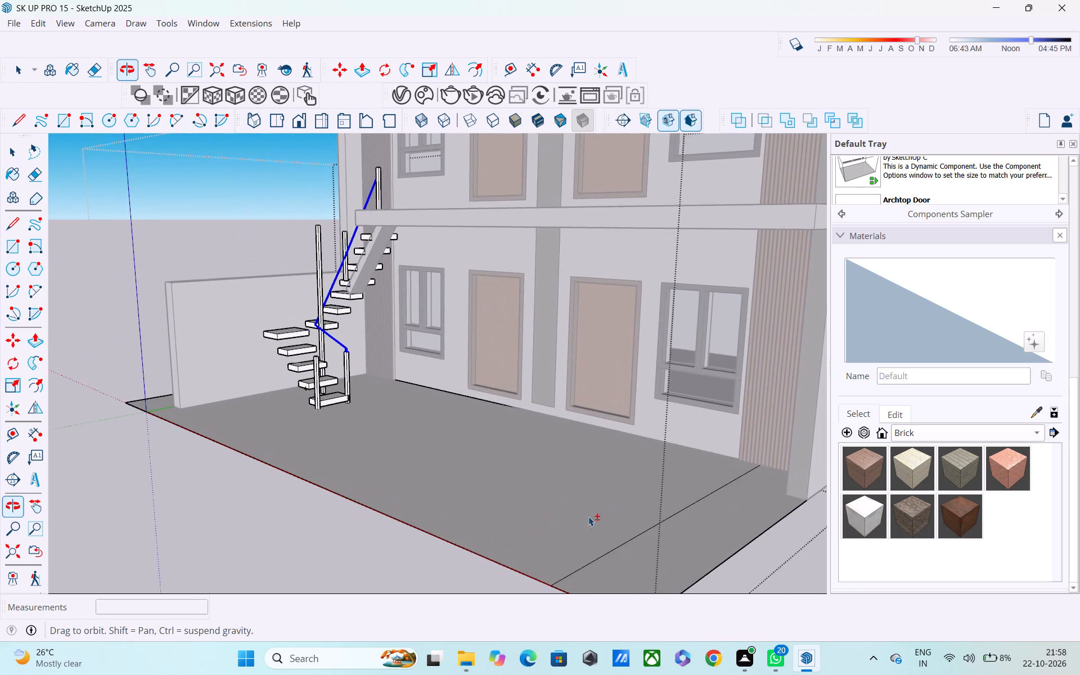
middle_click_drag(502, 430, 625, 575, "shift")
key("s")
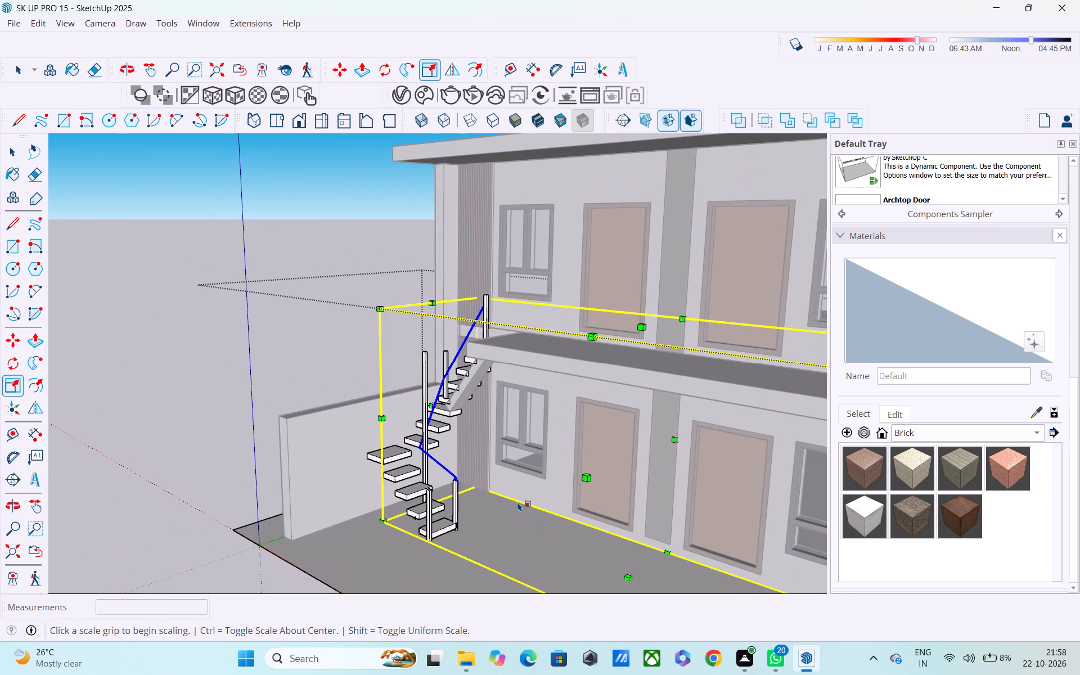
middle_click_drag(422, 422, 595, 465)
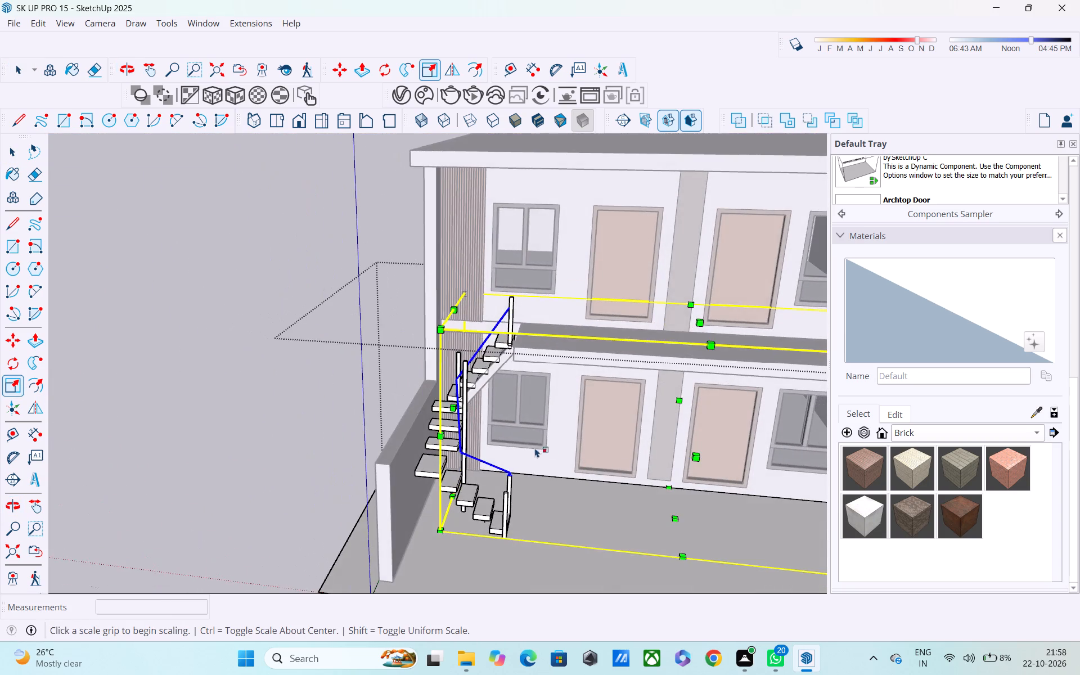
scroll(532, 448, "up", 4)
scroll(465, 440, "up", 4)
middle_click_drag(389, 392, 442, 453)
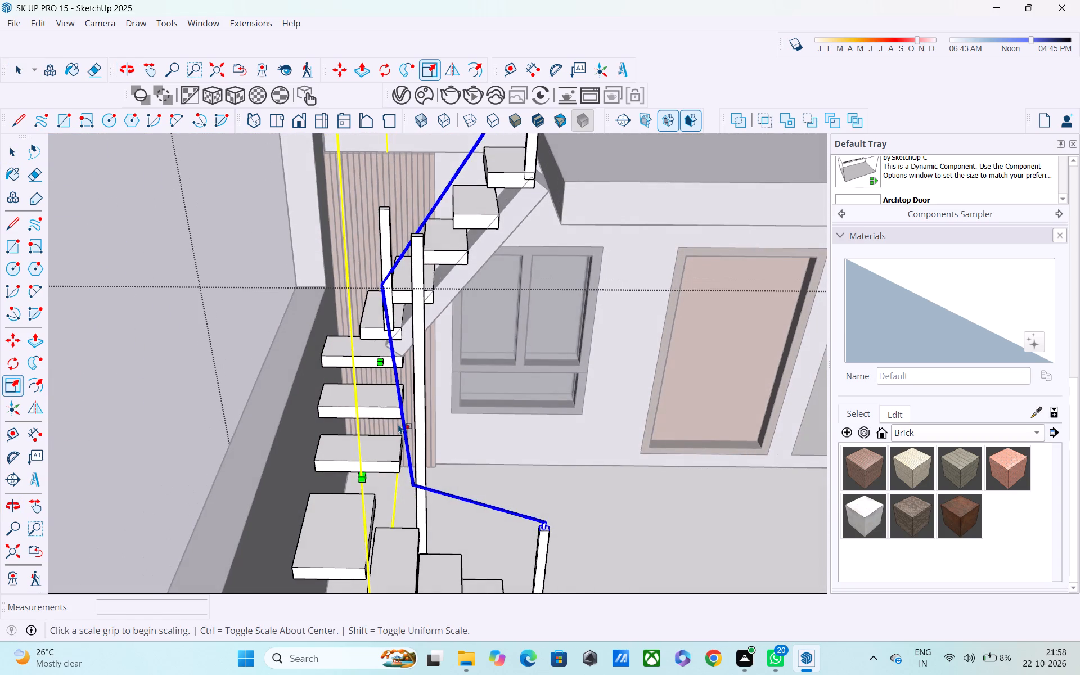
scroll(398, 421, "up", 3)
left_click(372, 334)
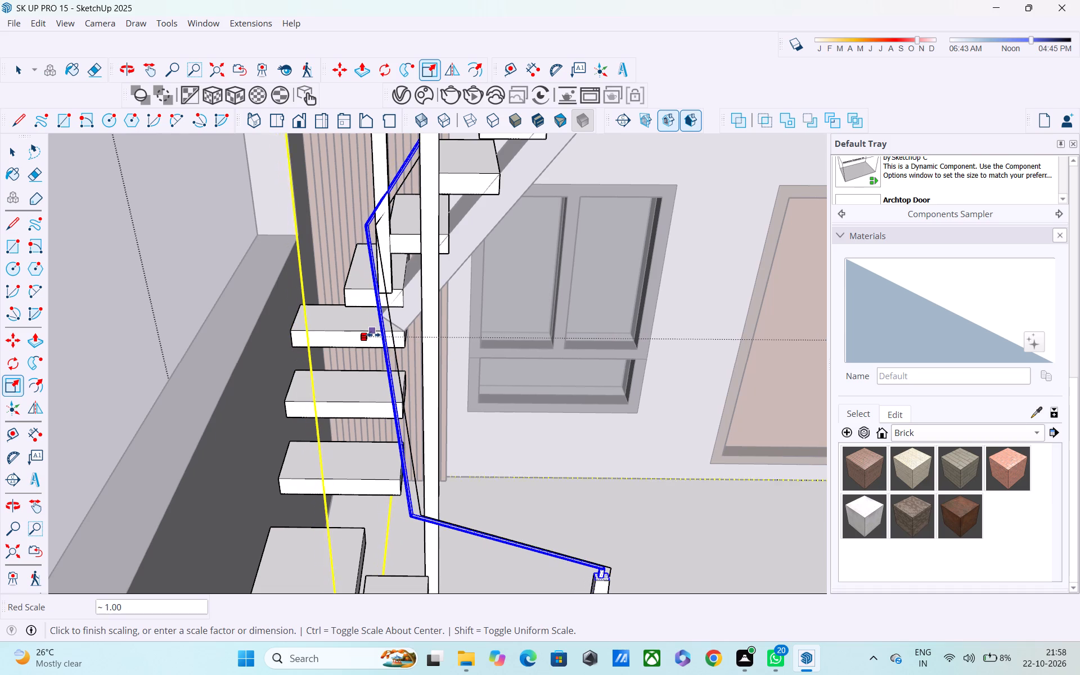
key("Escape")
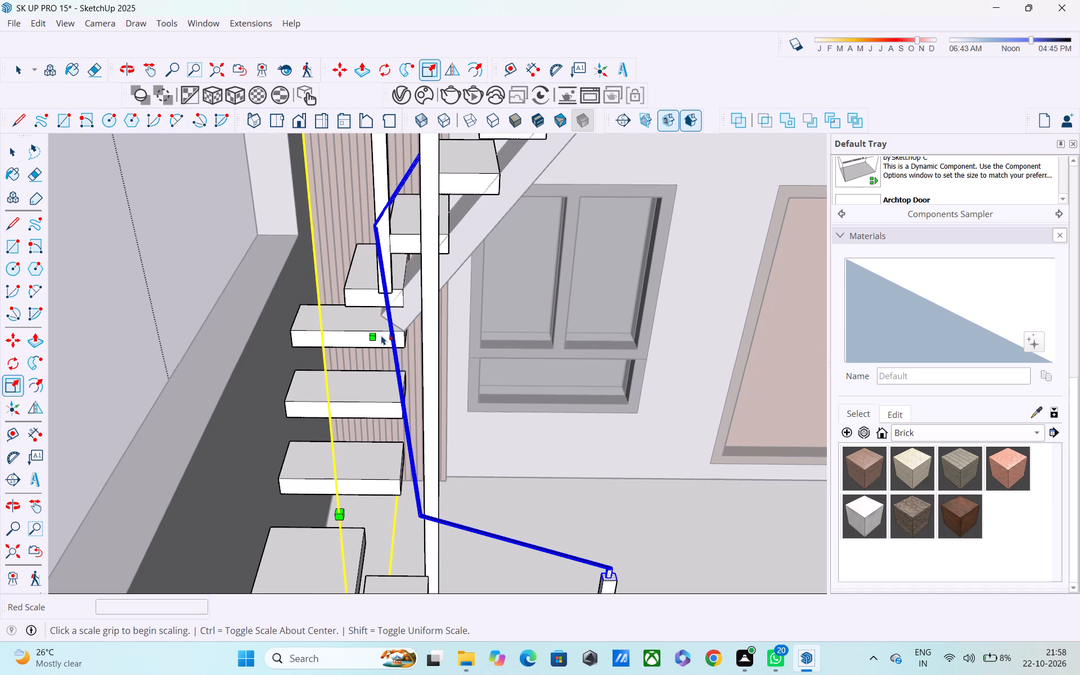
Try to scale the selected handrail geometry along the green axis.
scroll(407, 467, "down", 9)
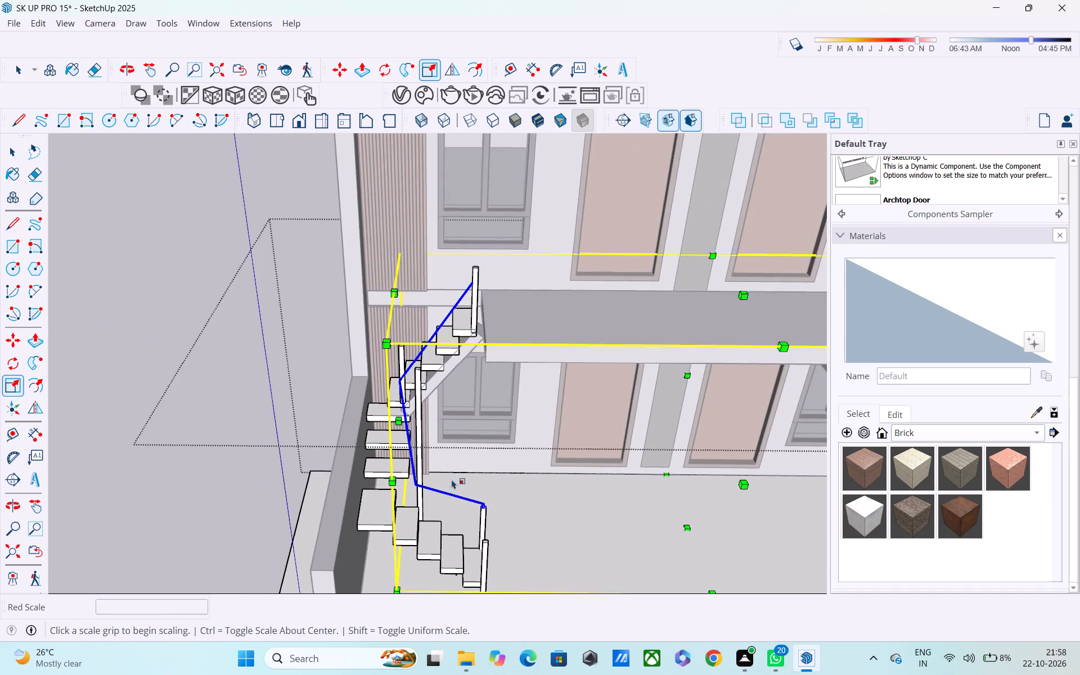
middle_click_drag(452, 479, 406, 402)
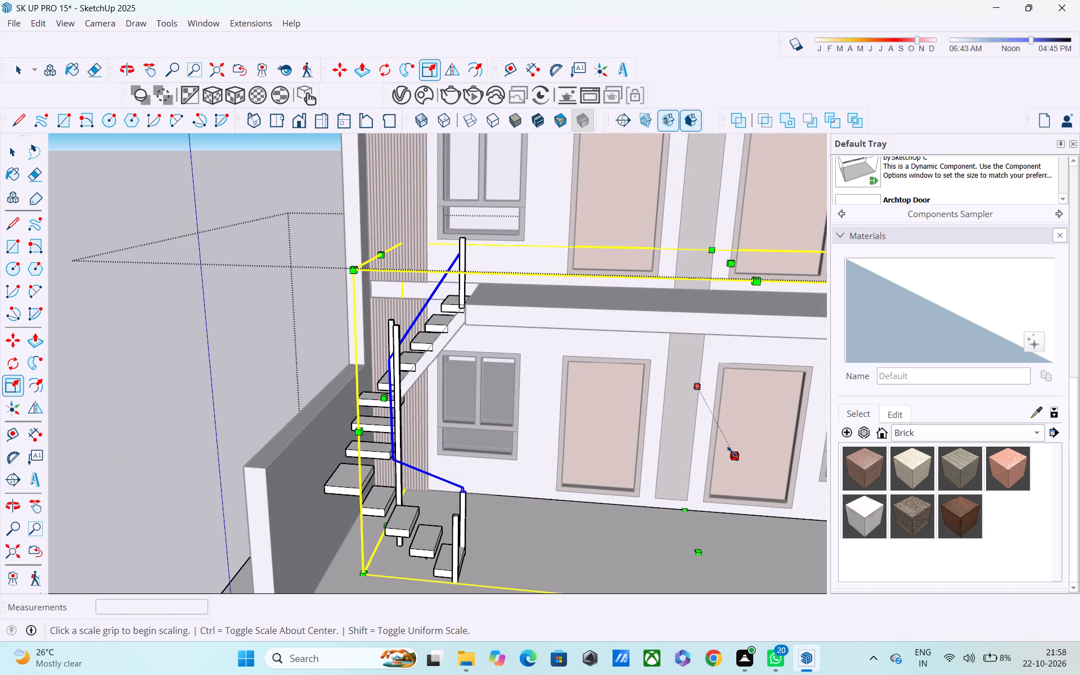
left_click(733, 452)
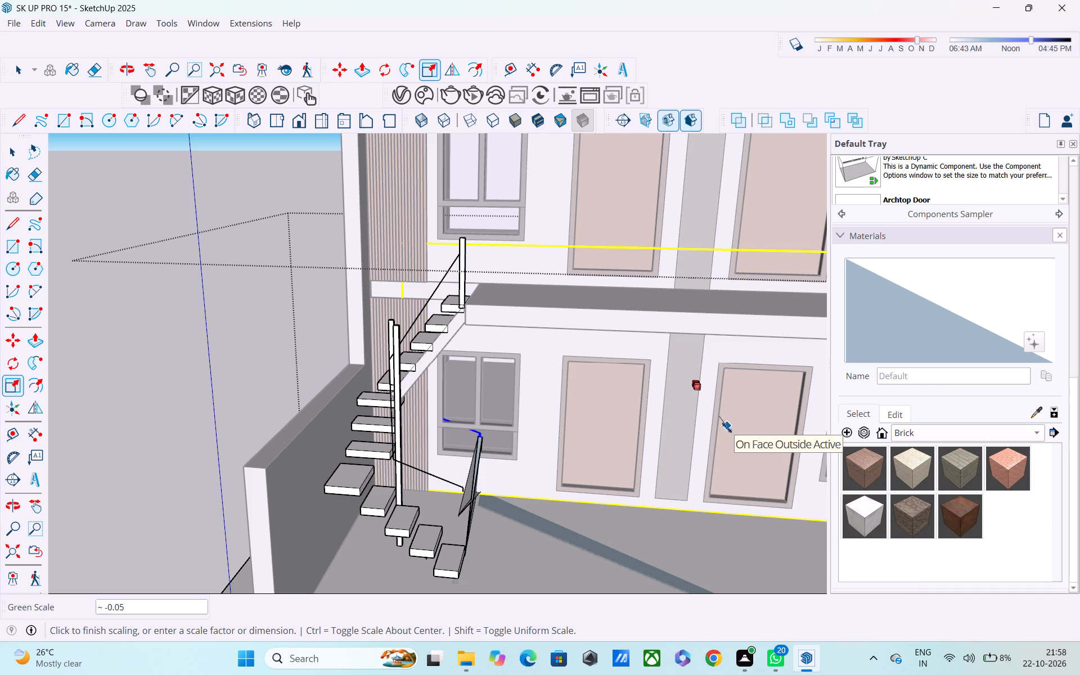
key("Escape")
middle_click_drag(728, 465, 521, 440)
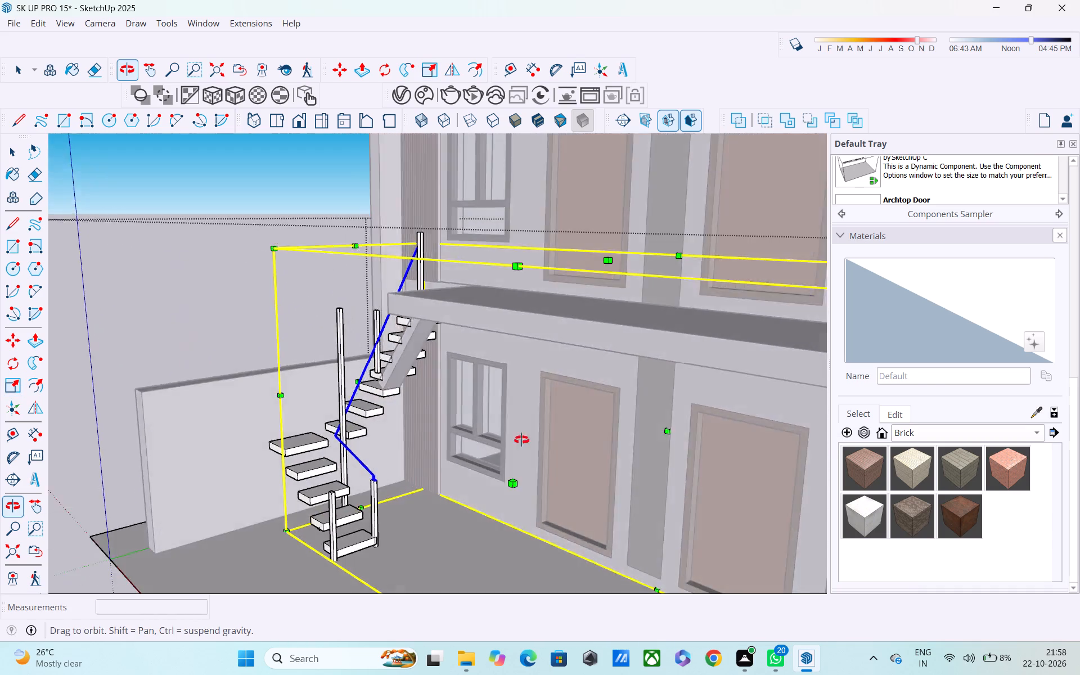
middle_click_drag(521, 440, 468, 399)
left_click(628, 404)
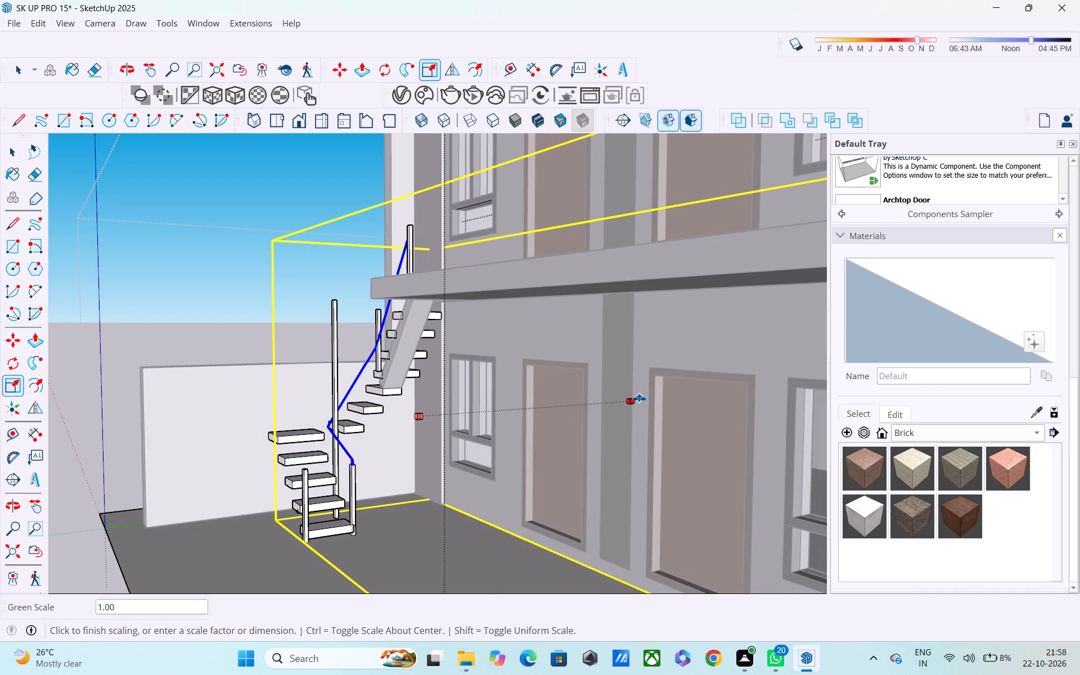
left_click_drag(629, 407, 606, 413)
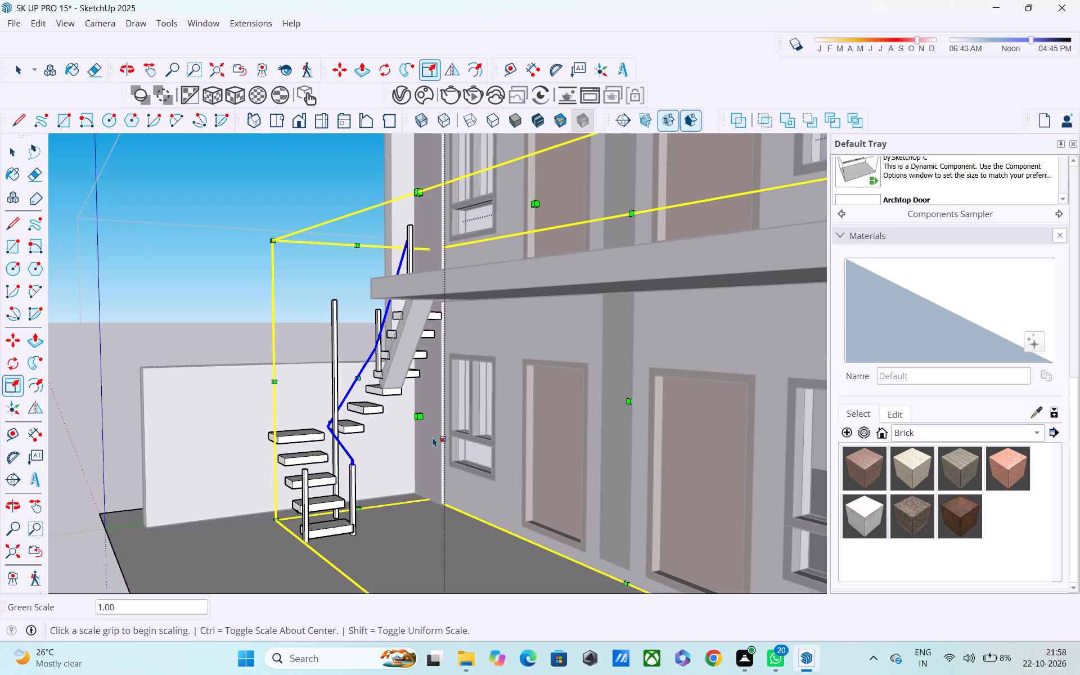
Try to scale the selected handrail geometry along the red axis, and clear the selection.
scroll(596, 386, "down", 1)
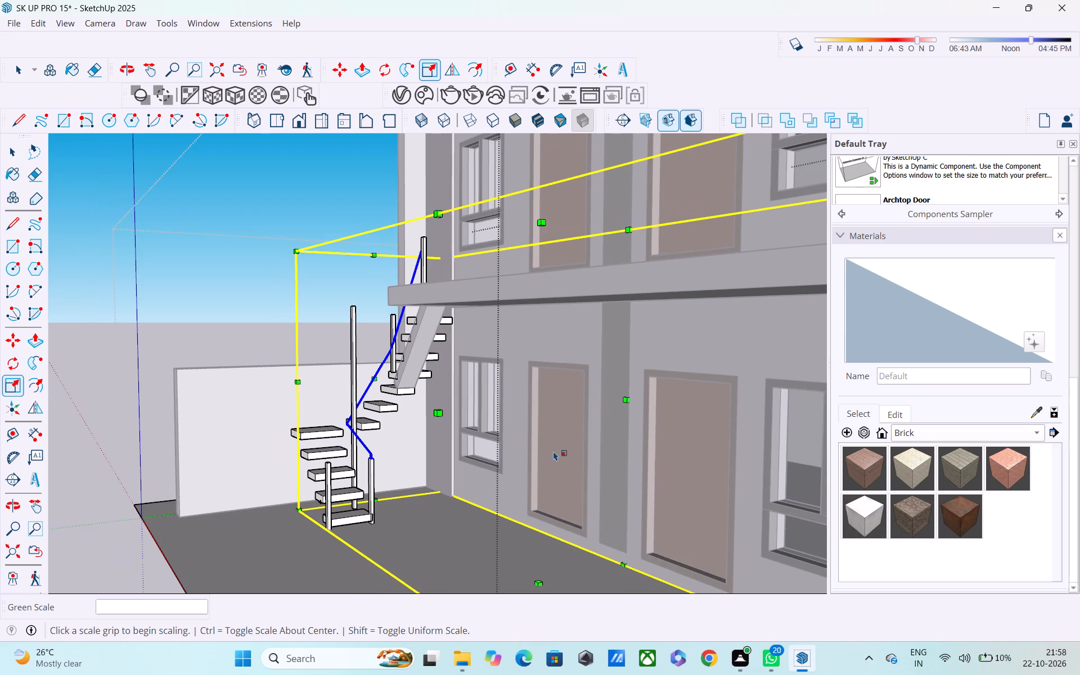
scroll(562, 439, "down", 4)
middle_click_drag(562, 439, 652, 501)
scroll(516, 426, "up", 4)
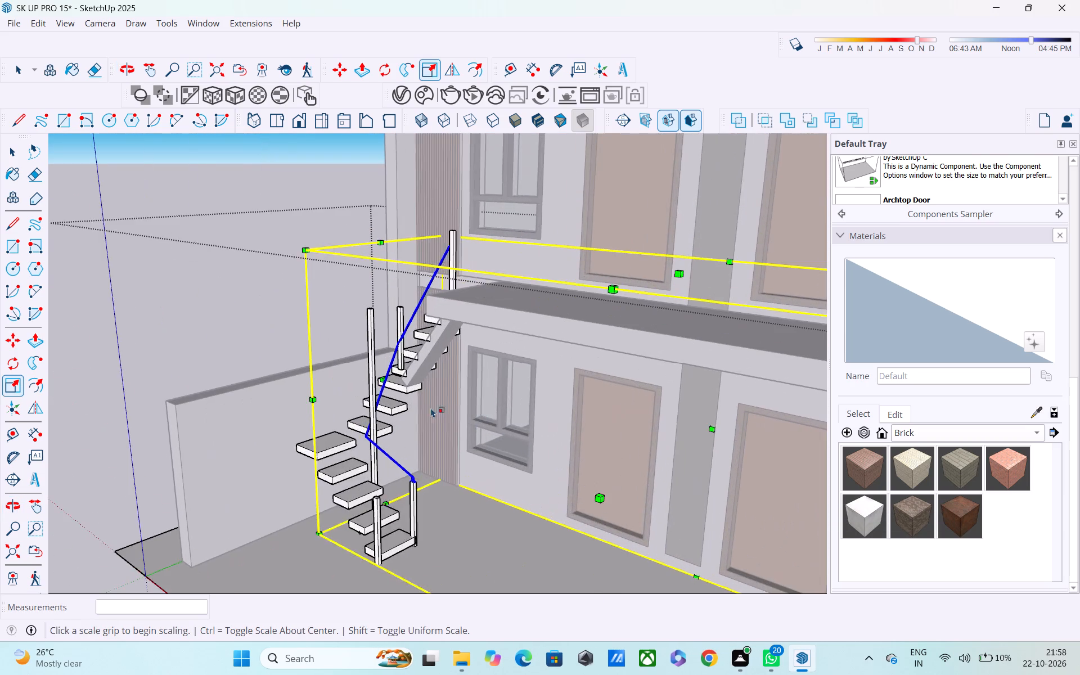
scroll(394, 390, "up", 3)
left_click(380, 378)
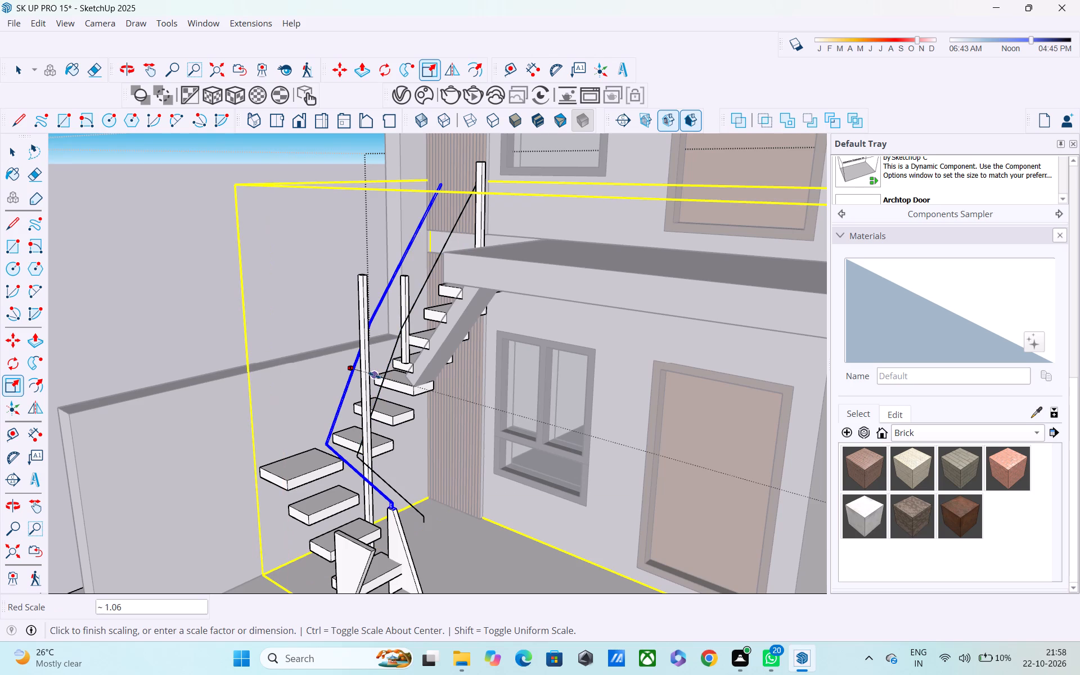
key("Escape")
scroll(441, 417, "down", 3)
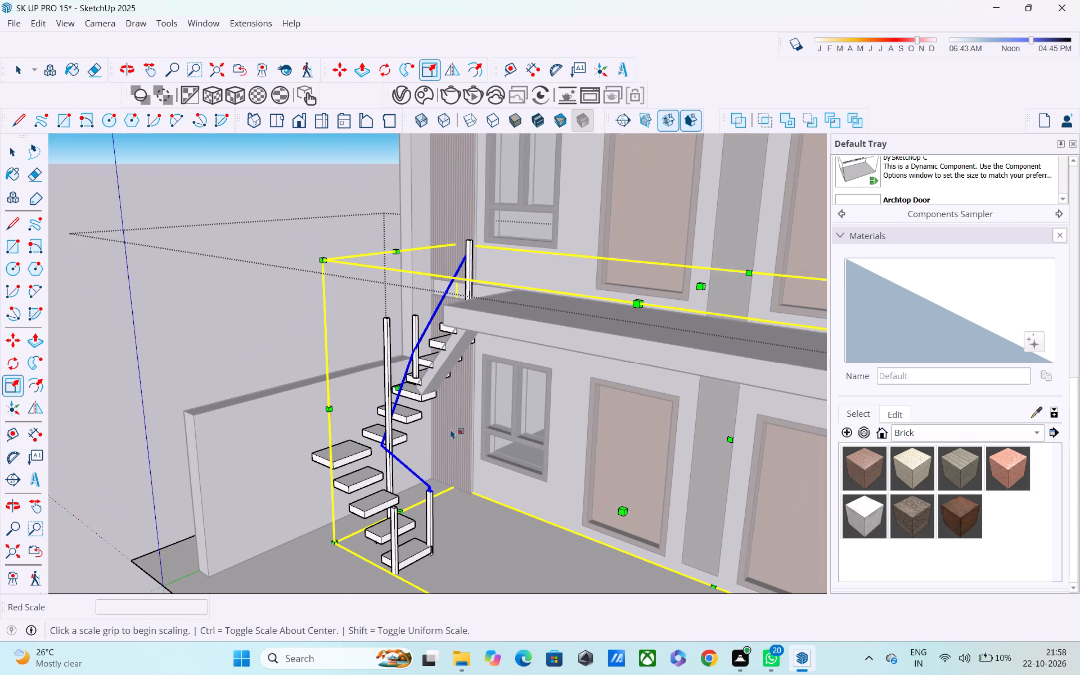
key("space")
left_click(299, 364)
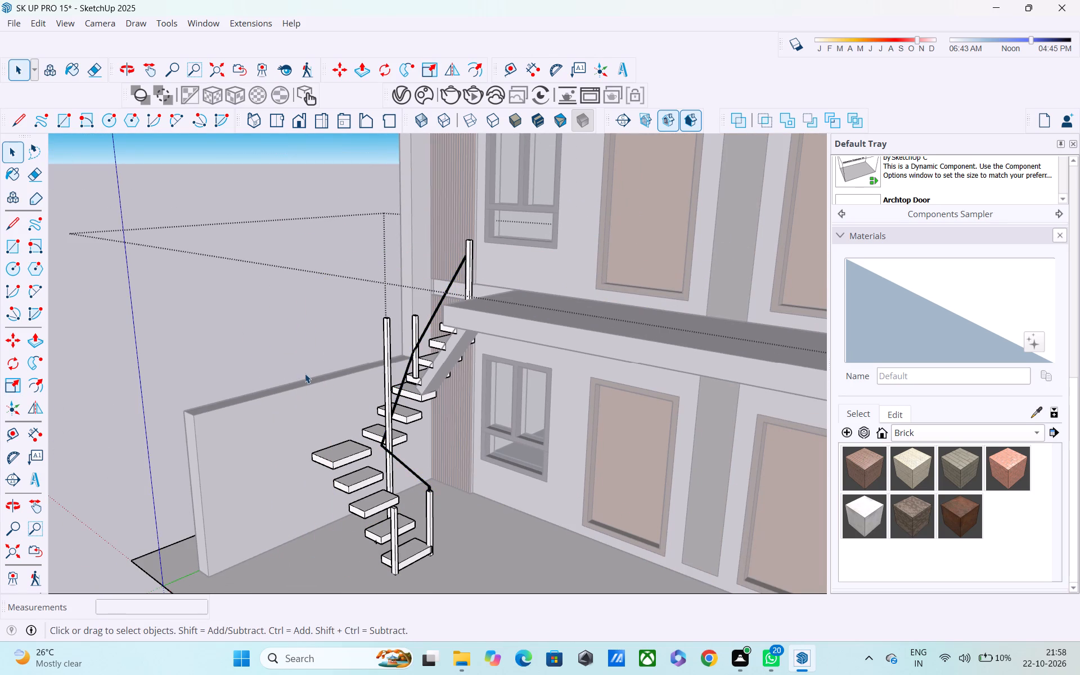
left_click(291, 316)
Examine how the lower end of the swept handrail meets the top of the outer bottom post.
middle_click_drag(445, 487, 487, 548)
scroll(472, 510, "up", 3)
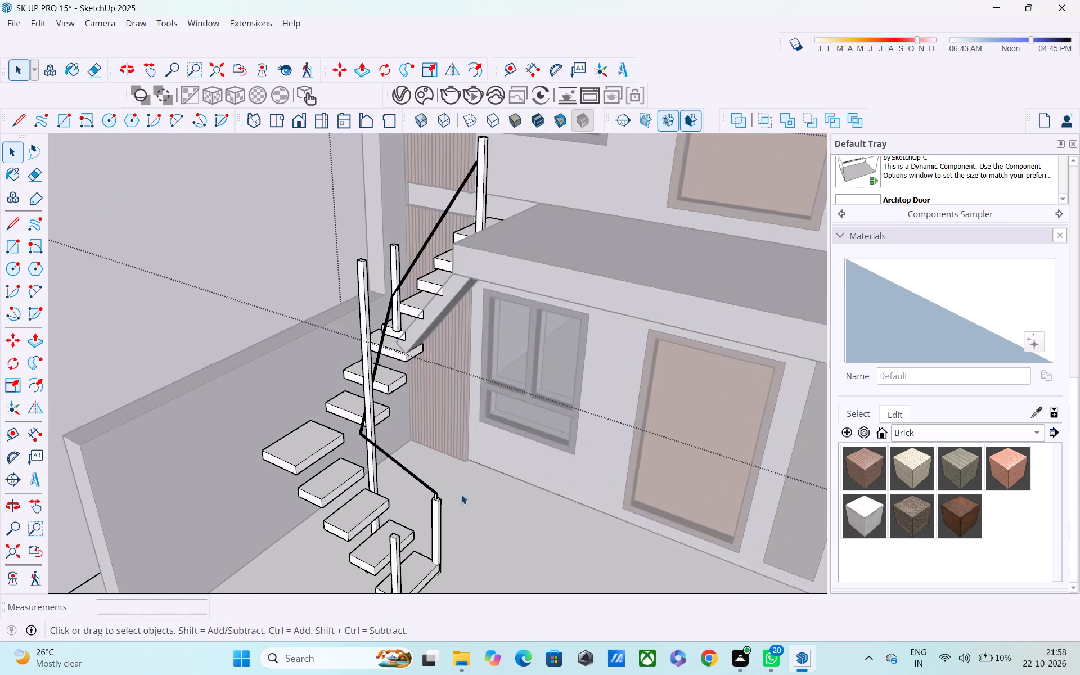
scroll(453, 495, "up", 8)
scroll(412, 474, "up", 5)
scroll(452, 496, "up", 4)
scroll(437, 534, "down", 1)
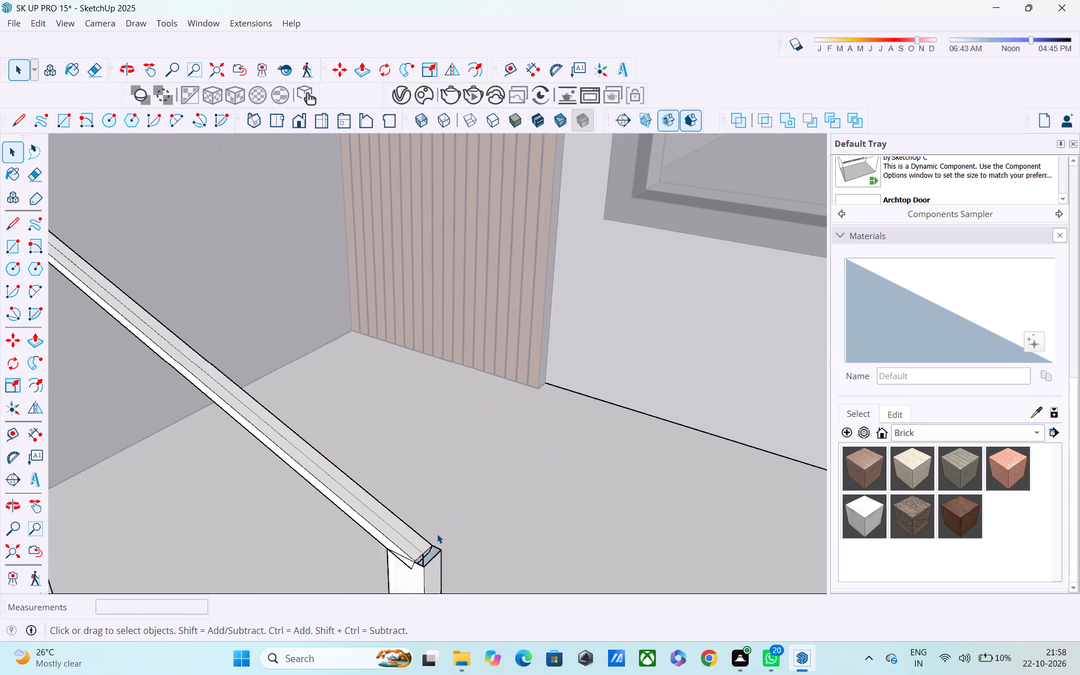
scroll(437, 534, "down", 4)
middle_click_drag(436, 546, 427, 513)
scroll(427, 513, "up", 1)
scroll(430, 521, "down", 8)
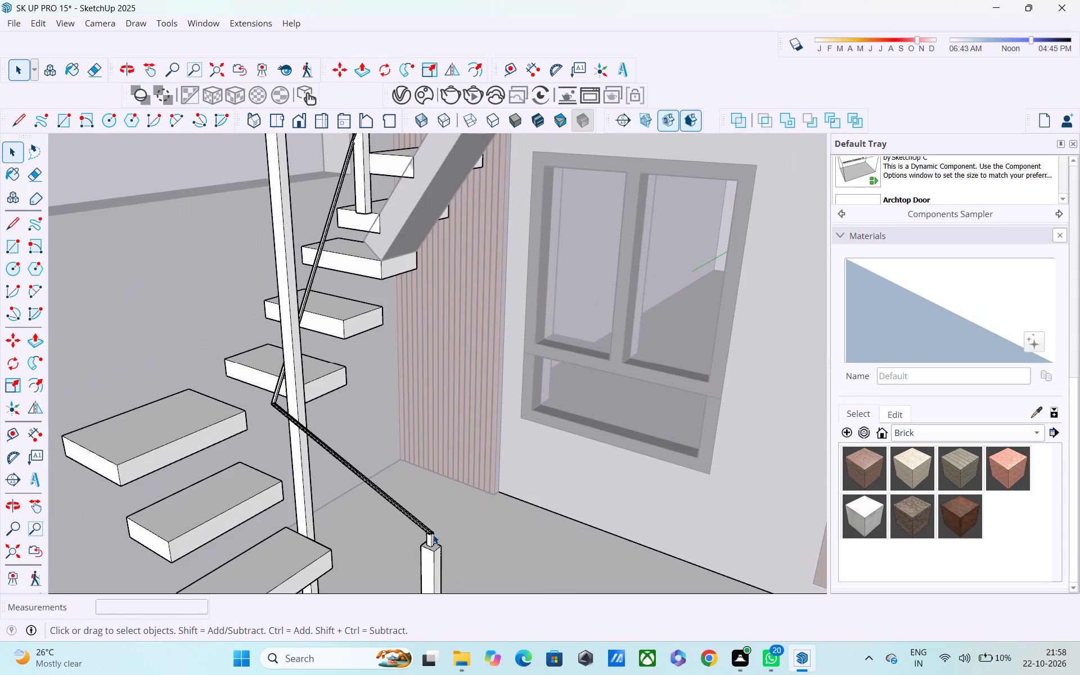
Undo the handrail sweep and its small square profile on the outer bottom post, keeping the handrail path line.
key("ctrl+z")
key("ctrl+z")
key("ctrl+z")
key("ctrl+z")
key("ctrl+z")
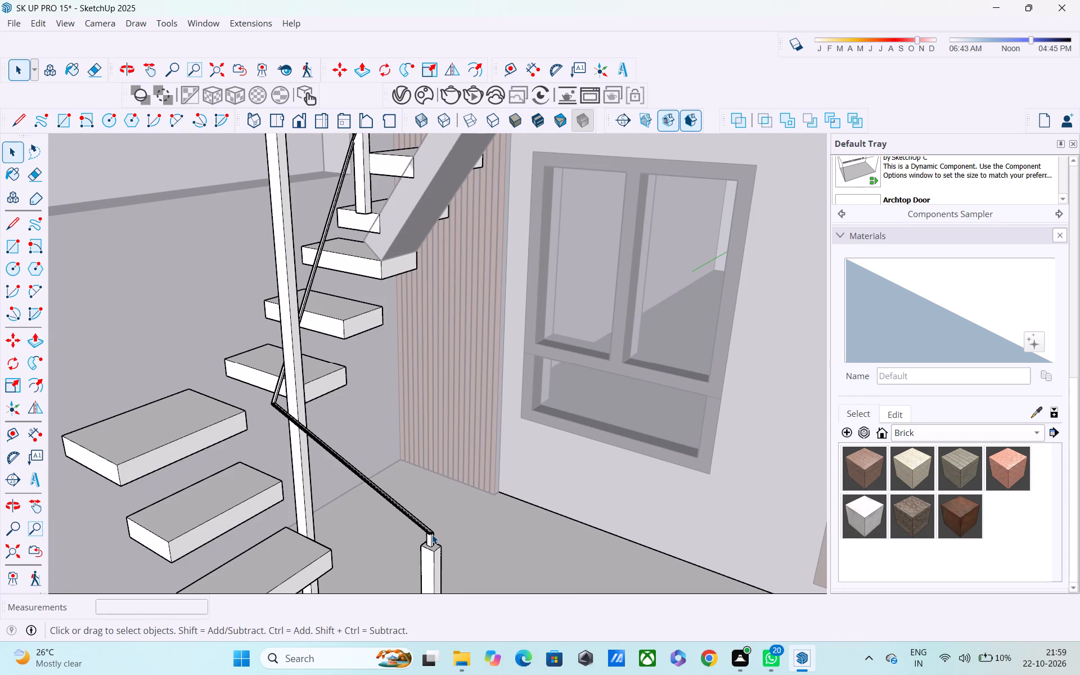
key("ctrl+z")
key("ctrl+z")
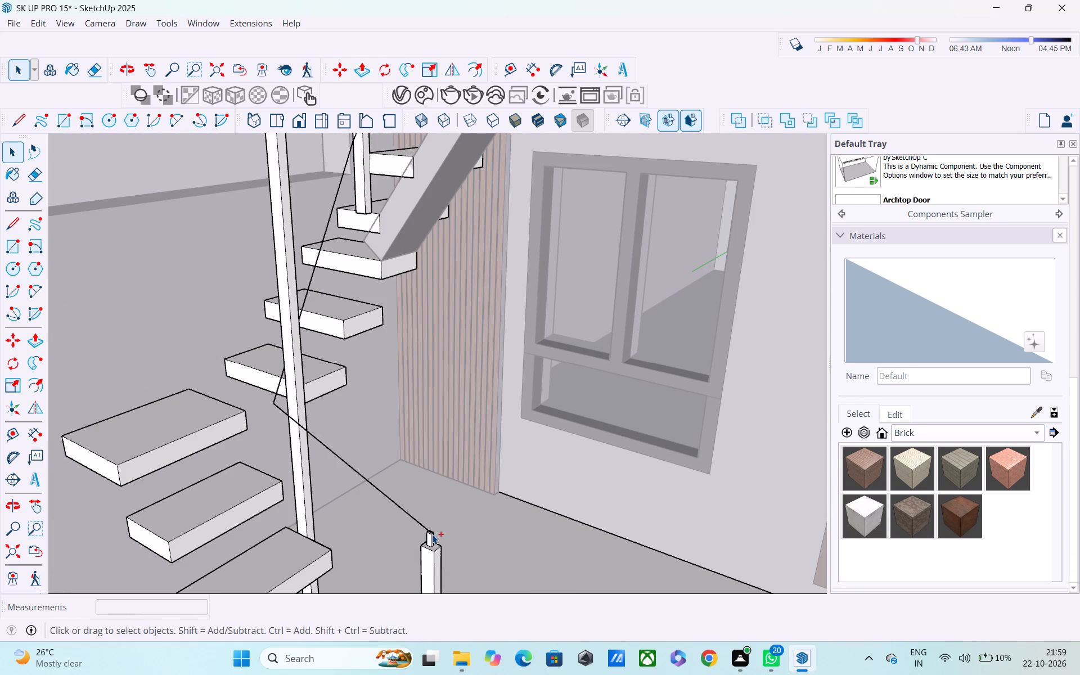
key("ctrl+z")
middle_click_drag(432, 534, 316, 530)
scroll(304, 539, "up", 2)
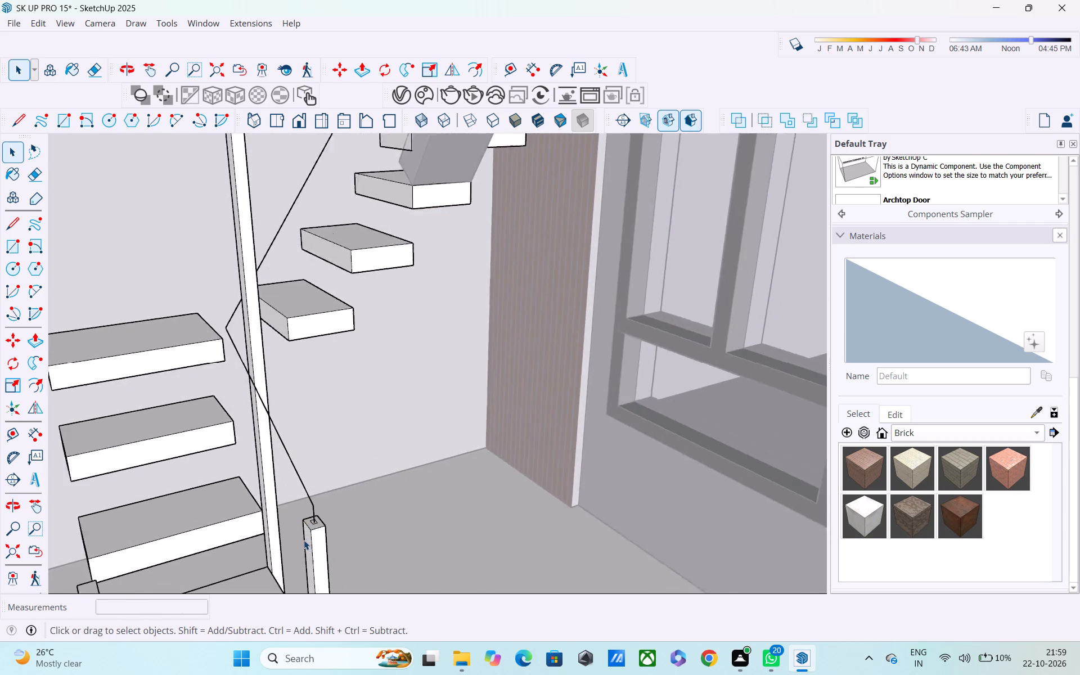
scroll(304, 540, "up", 8)
middle_click_drag(315, 518, 291, 585)
scroll(295, 542, "up", 4)
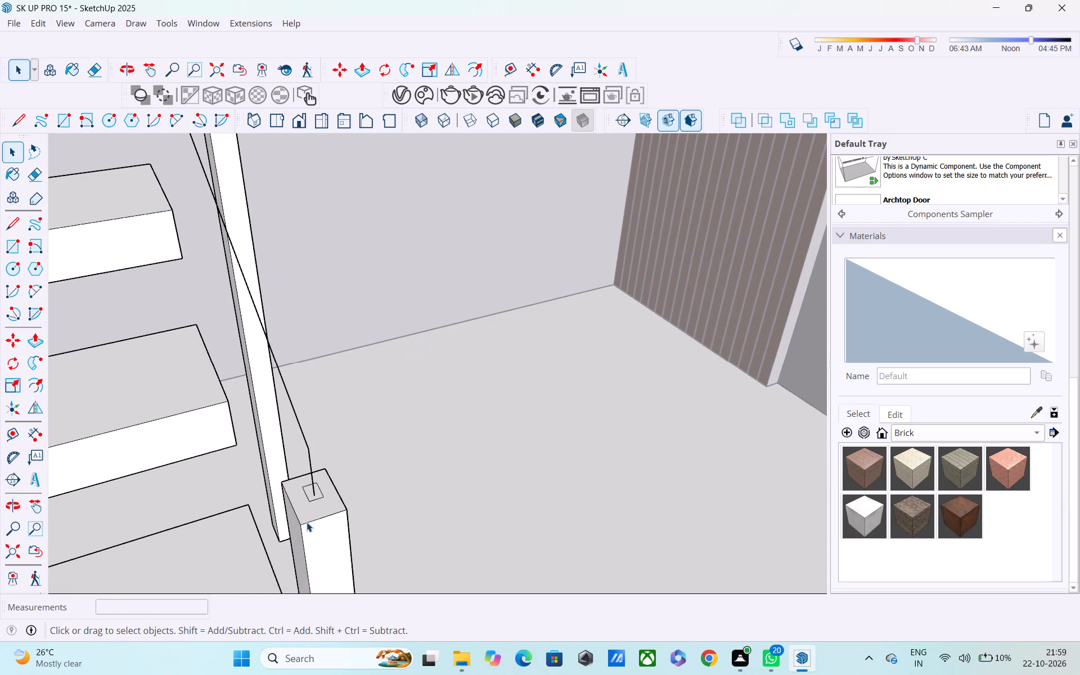
key("ctrl+z")
scroll(324, 488, "up", 1)
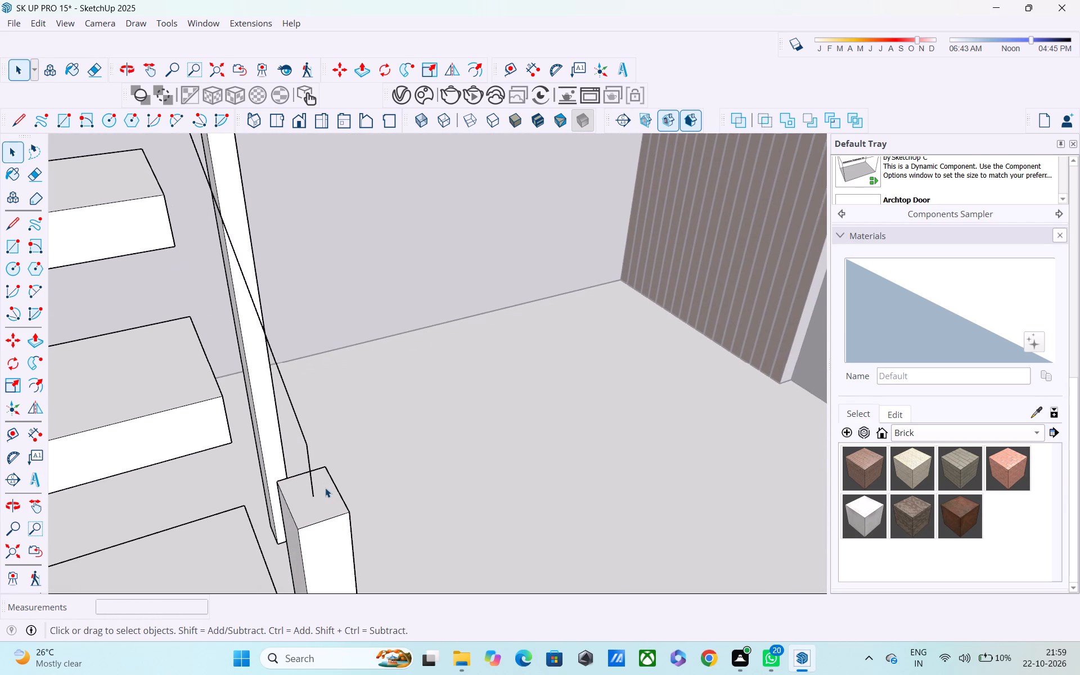
Draw a larger handrail profile rectangle, about 1 15/16" by 1 1/8", around the path line's end on the post's top face.
key("r")
scroll(319, 497, "up", 3)
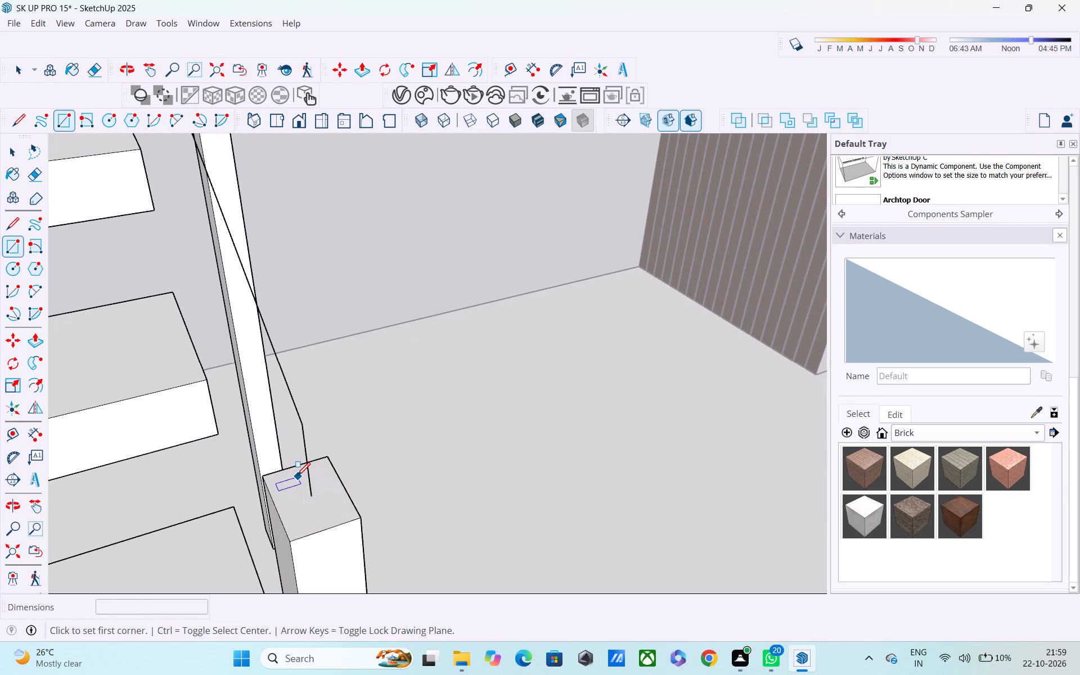
scroll(301, 486, "up", 5)
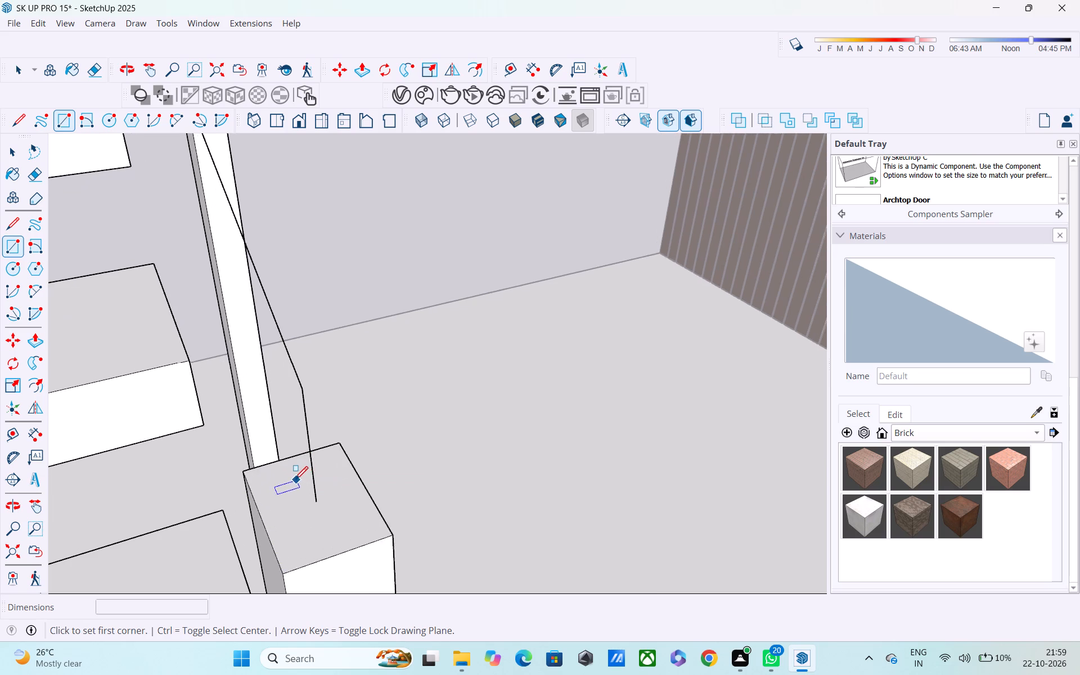
scroll(295, 481, "up", 3)
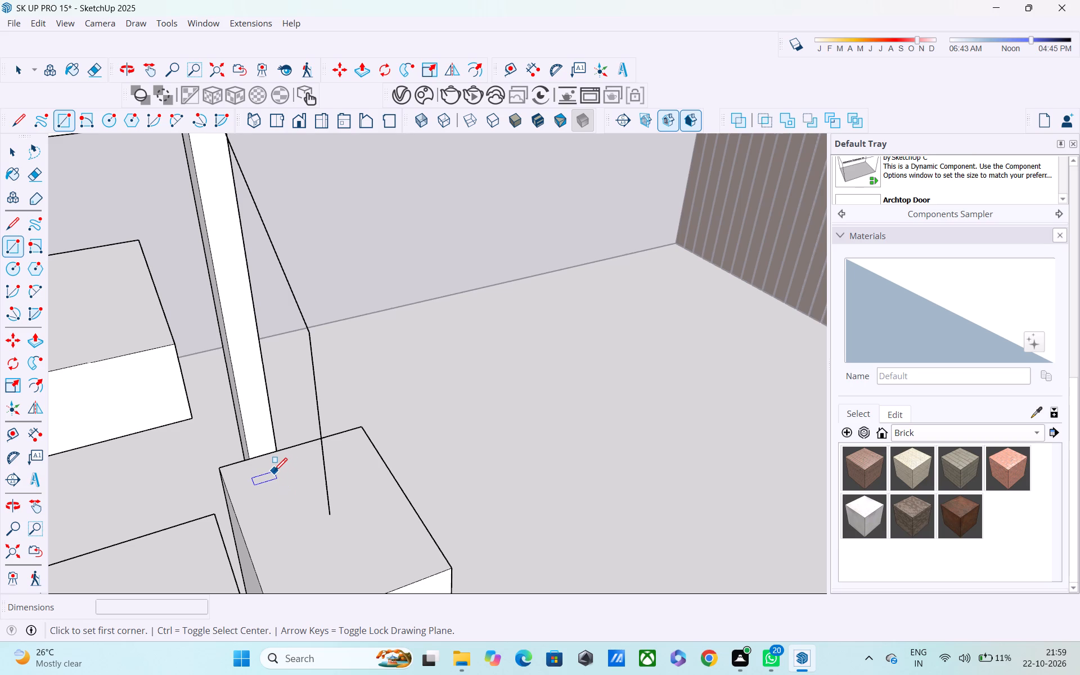
left_click(272, 469)
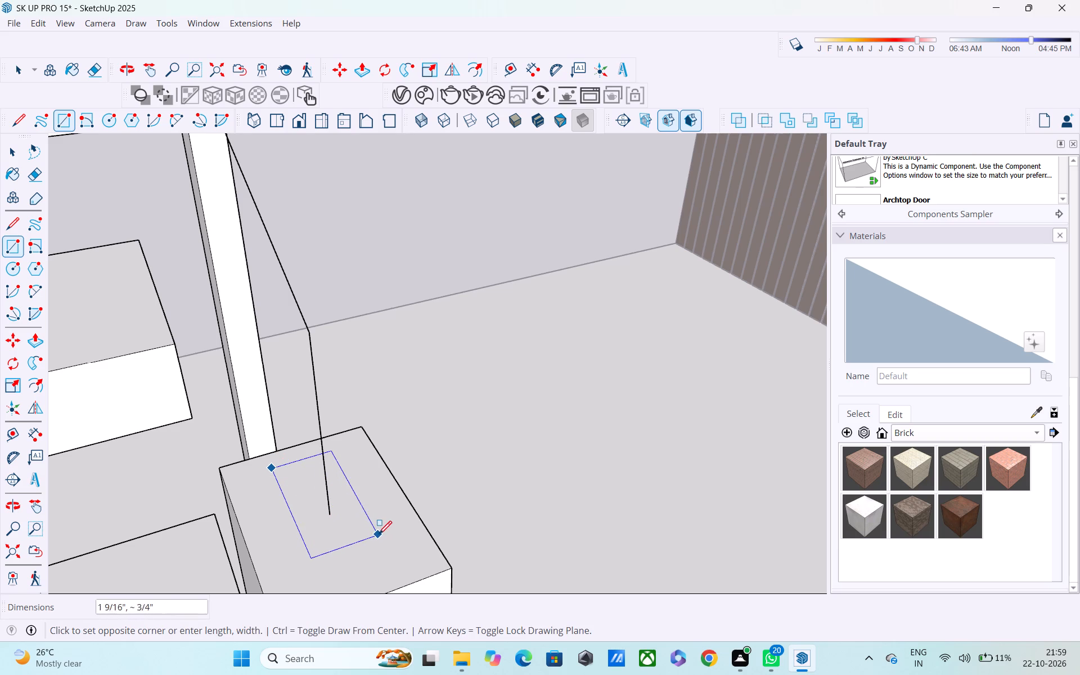
left_click(422, 549)
middle_click_drag(414, 555, 355, 558)
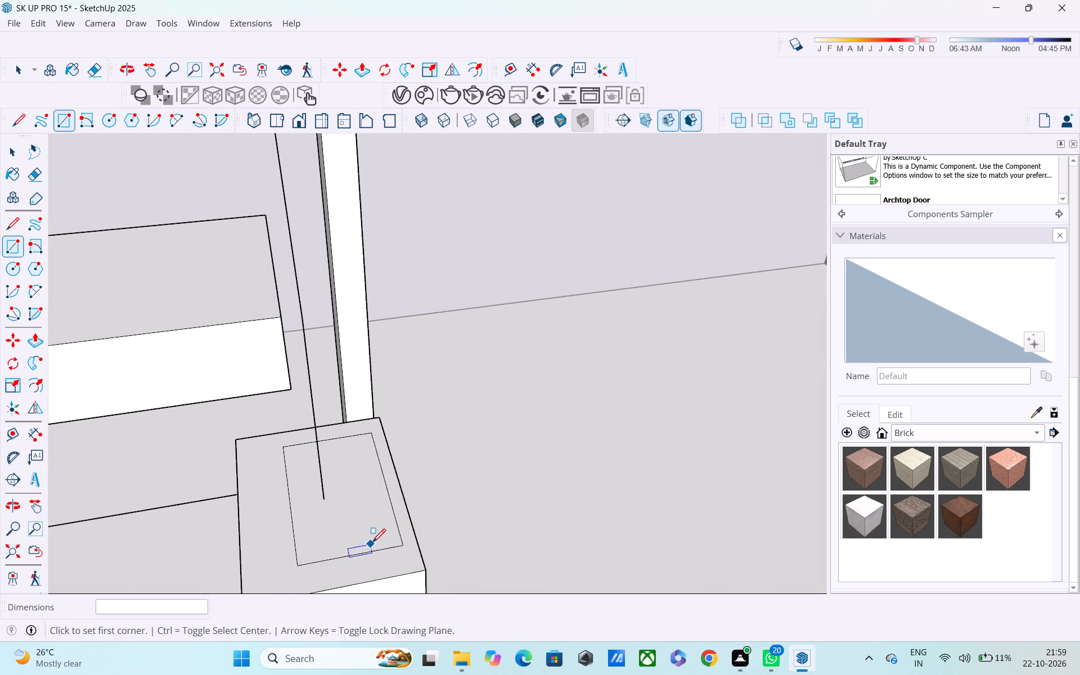
Sweep the new rectangle on the post top along the handrail path line with Follow Me.
key("space")
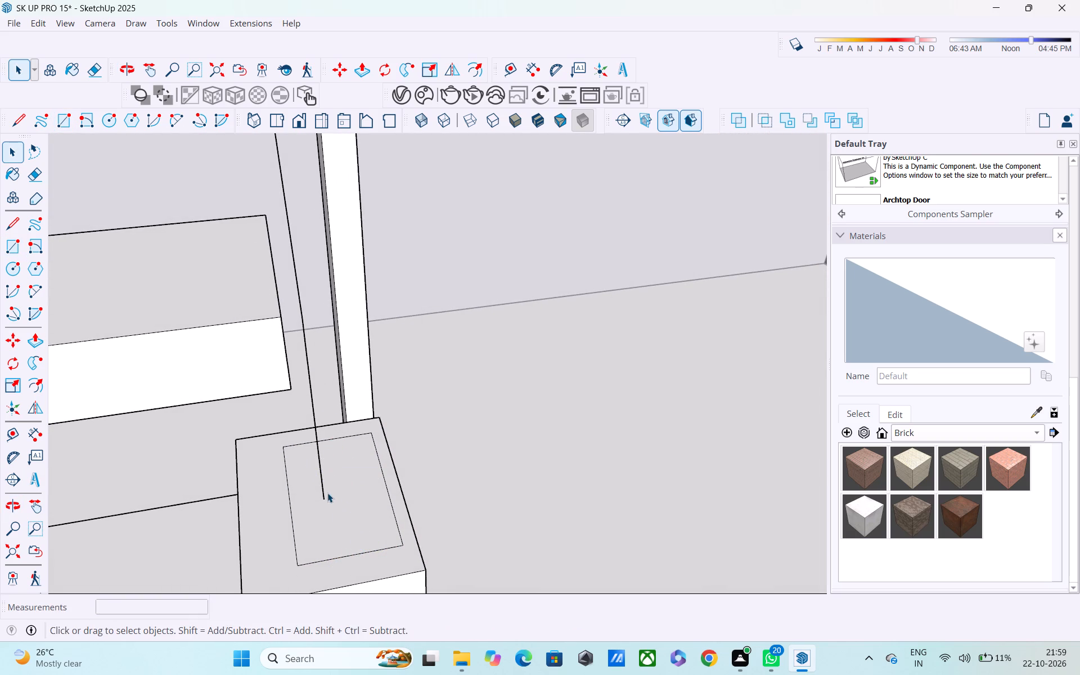
left_click(332, 511)
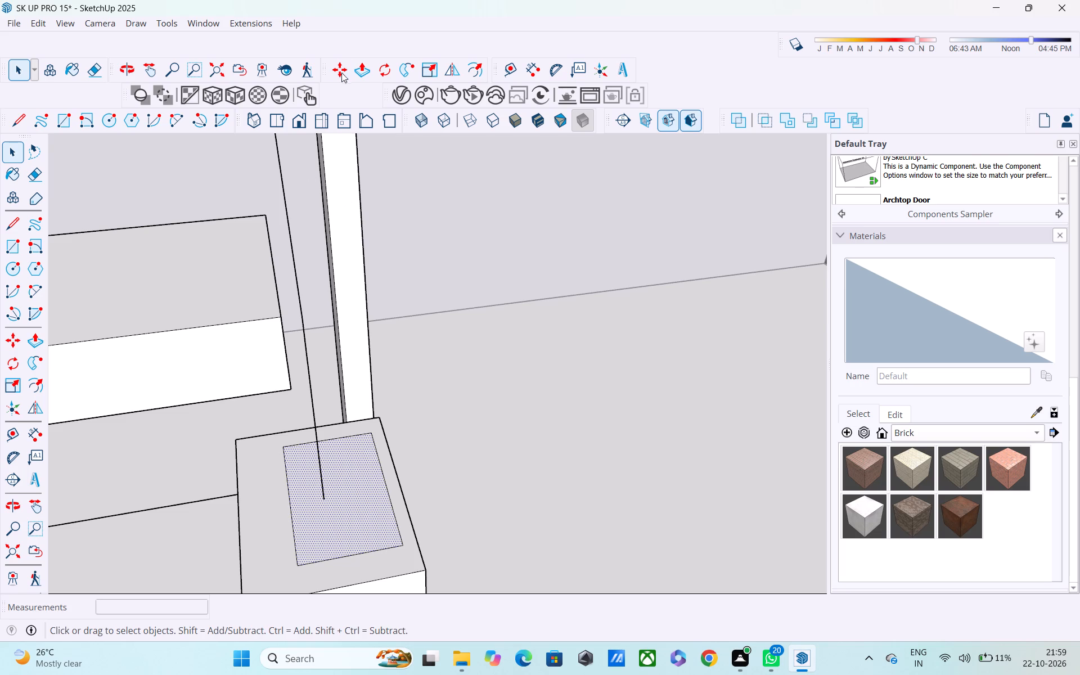
left_click(400, 69)
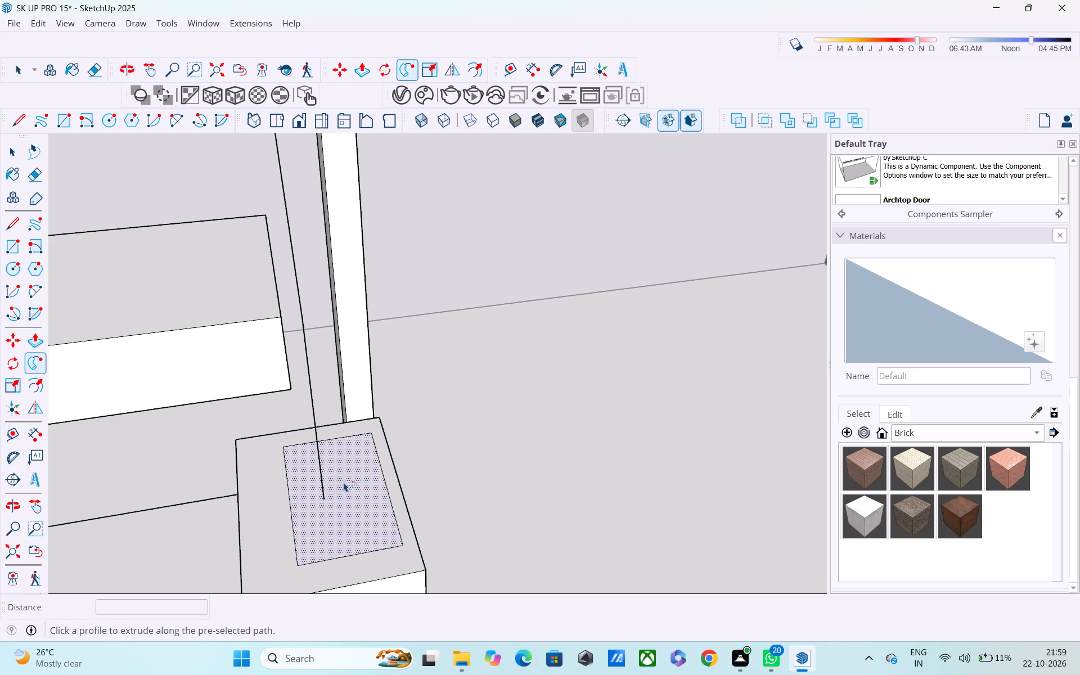
left_click(340, 492)
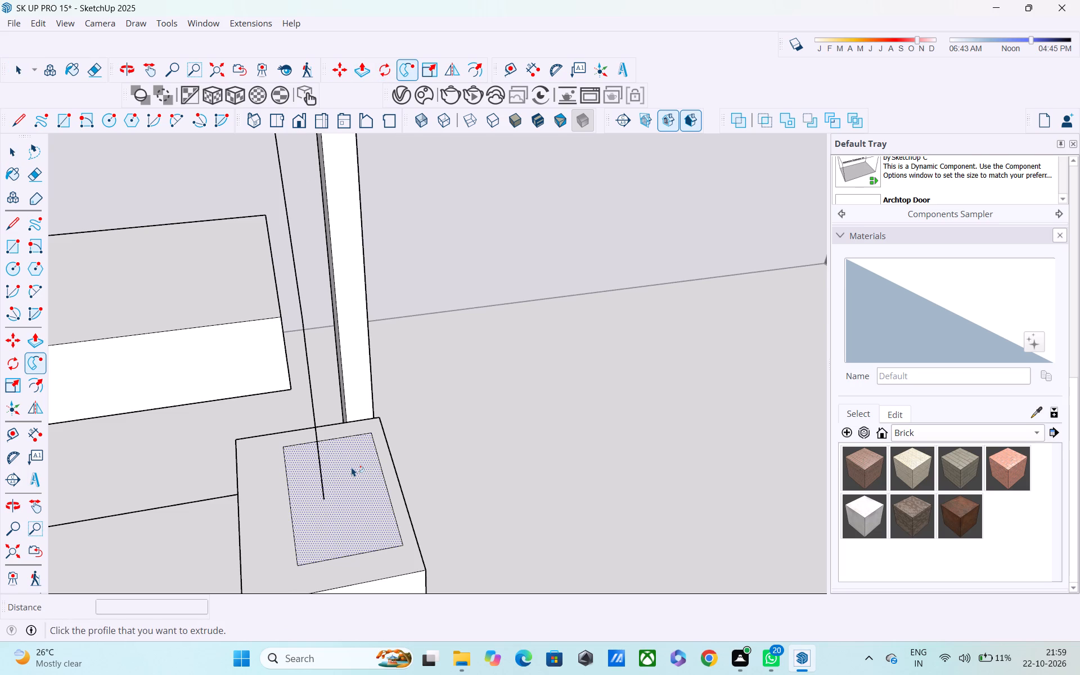
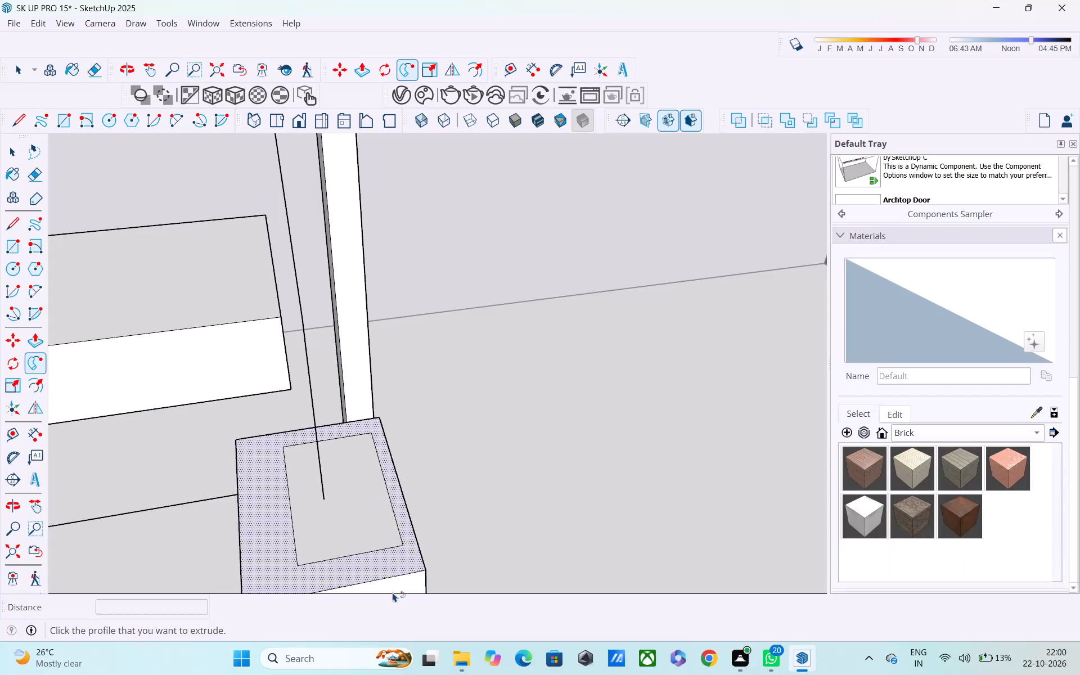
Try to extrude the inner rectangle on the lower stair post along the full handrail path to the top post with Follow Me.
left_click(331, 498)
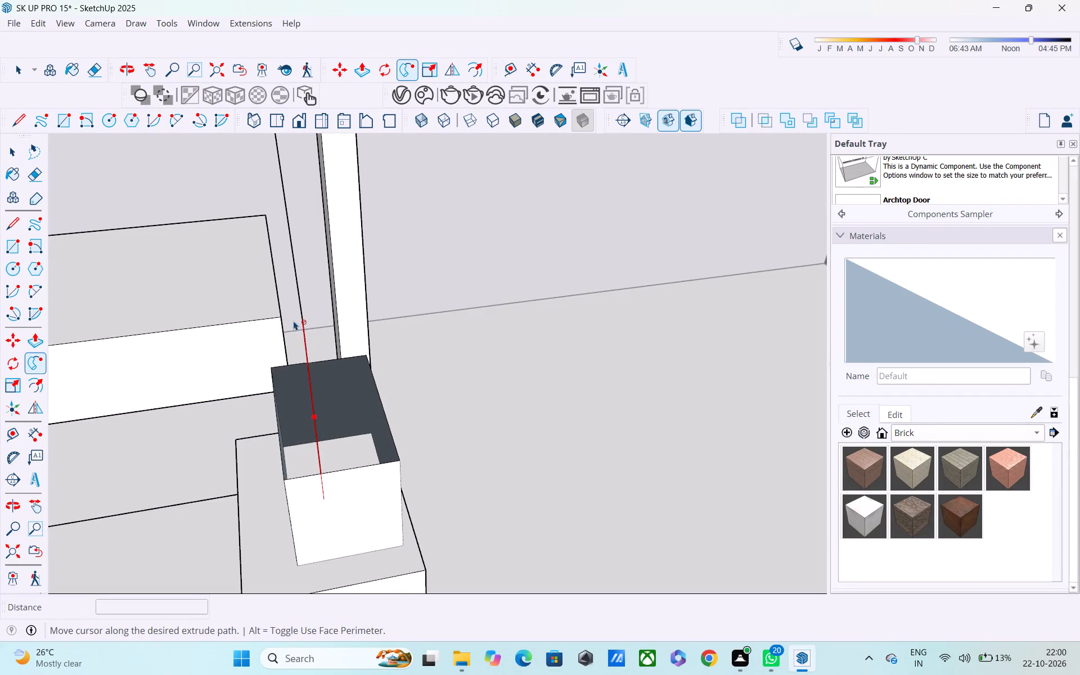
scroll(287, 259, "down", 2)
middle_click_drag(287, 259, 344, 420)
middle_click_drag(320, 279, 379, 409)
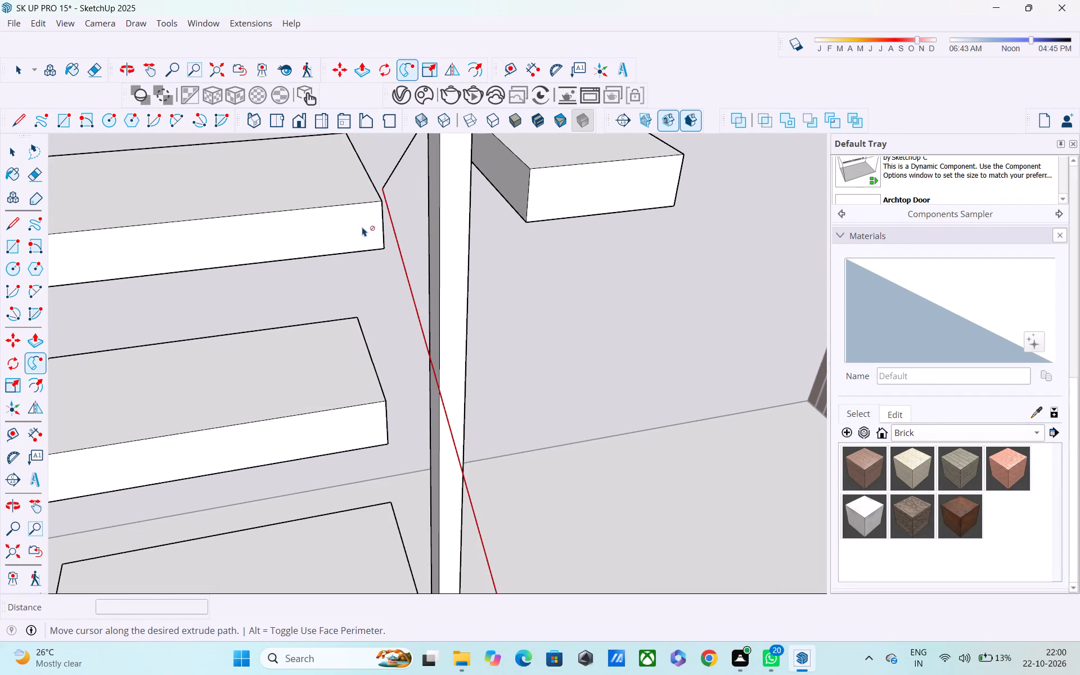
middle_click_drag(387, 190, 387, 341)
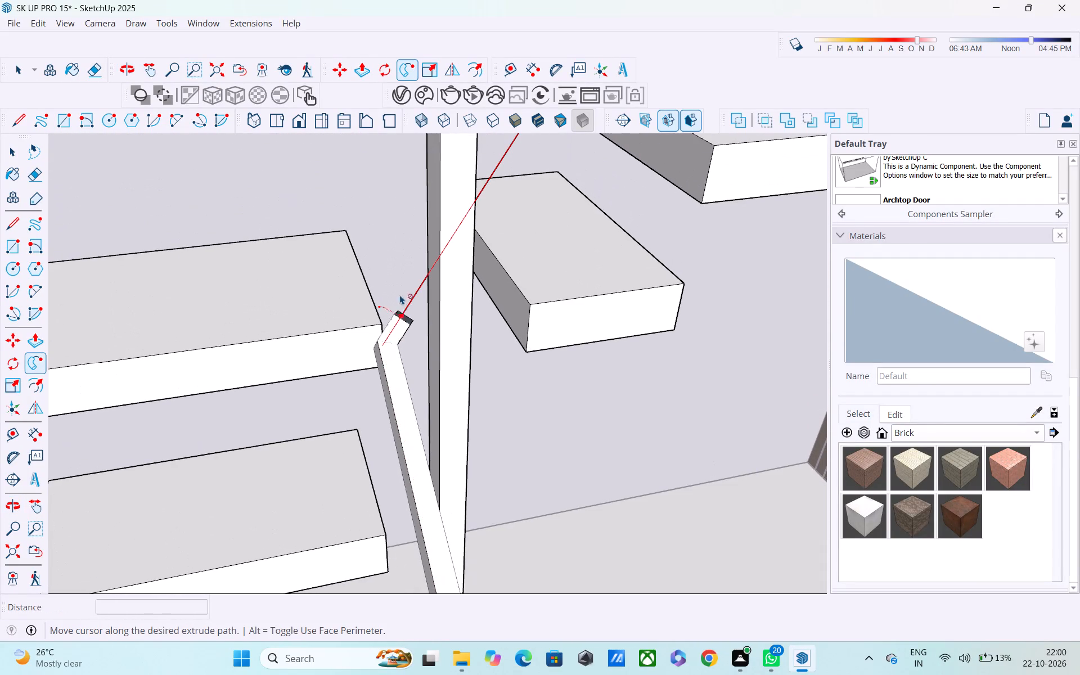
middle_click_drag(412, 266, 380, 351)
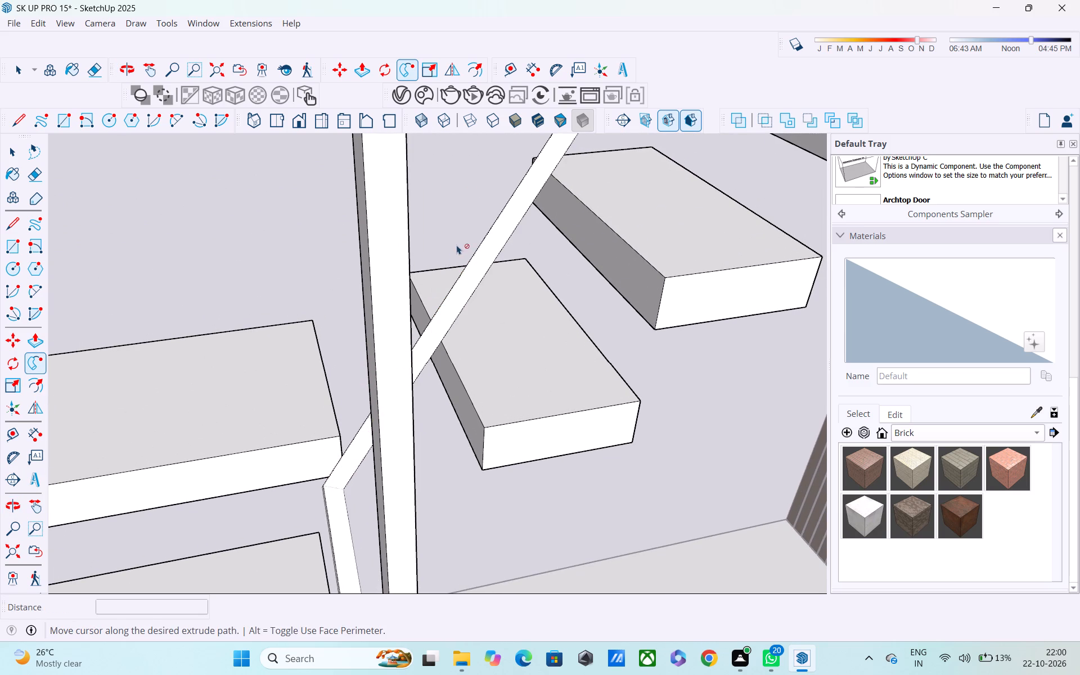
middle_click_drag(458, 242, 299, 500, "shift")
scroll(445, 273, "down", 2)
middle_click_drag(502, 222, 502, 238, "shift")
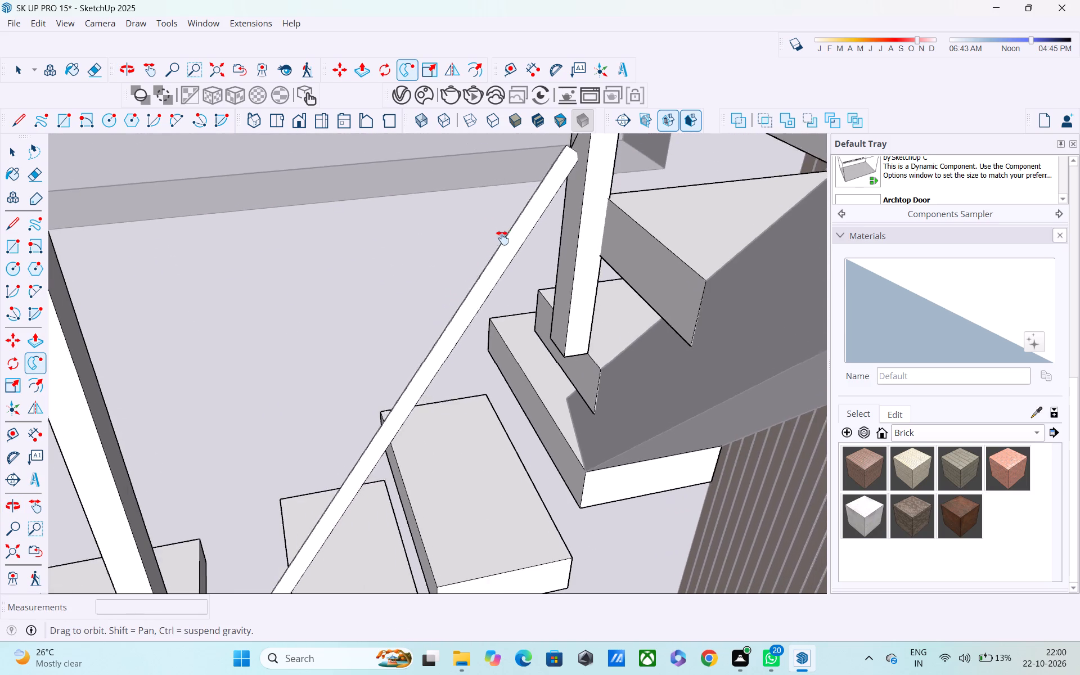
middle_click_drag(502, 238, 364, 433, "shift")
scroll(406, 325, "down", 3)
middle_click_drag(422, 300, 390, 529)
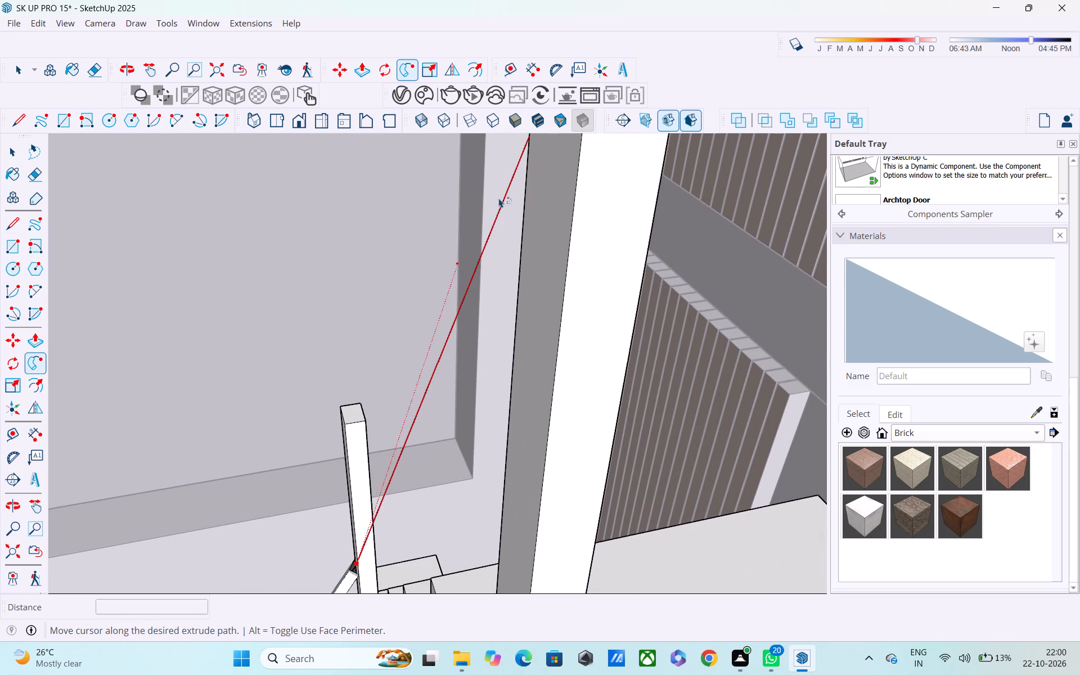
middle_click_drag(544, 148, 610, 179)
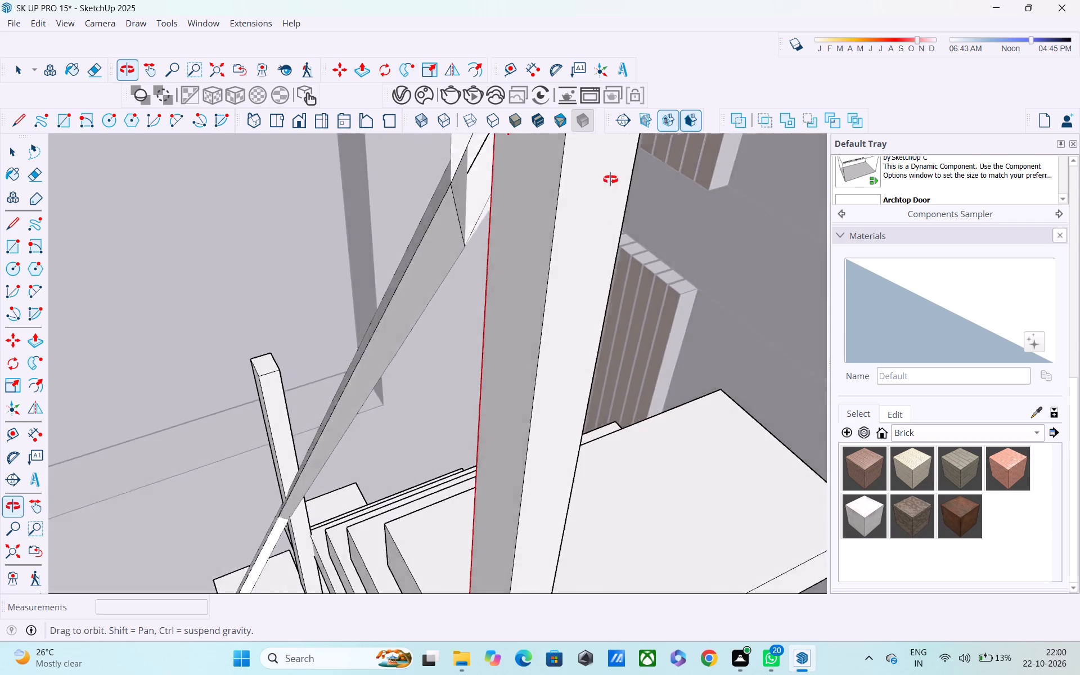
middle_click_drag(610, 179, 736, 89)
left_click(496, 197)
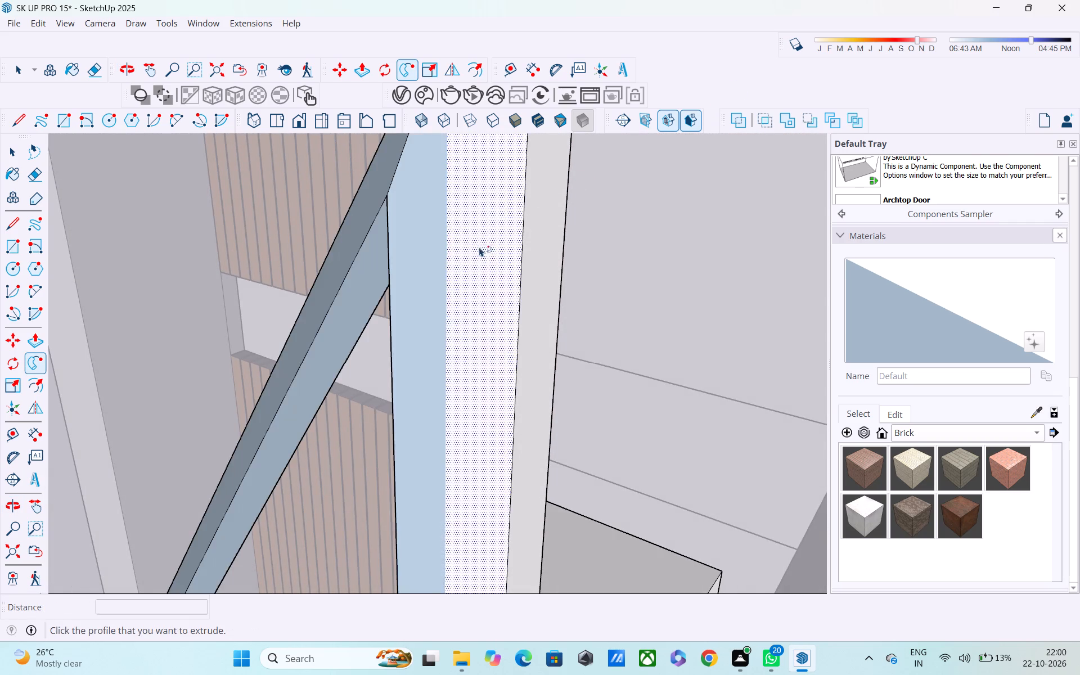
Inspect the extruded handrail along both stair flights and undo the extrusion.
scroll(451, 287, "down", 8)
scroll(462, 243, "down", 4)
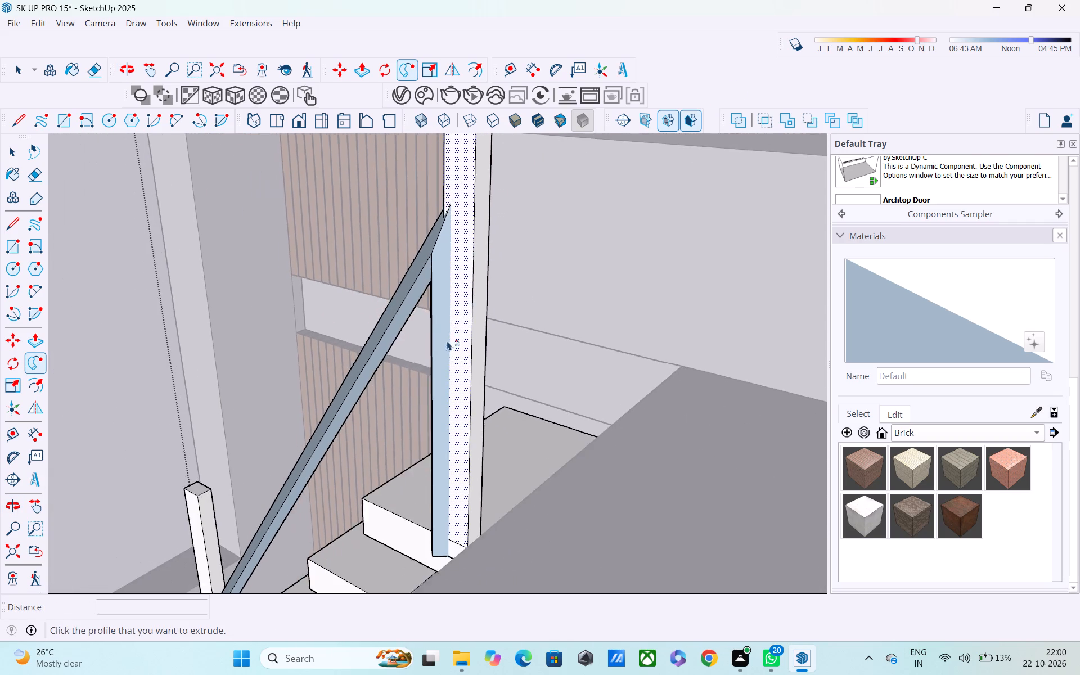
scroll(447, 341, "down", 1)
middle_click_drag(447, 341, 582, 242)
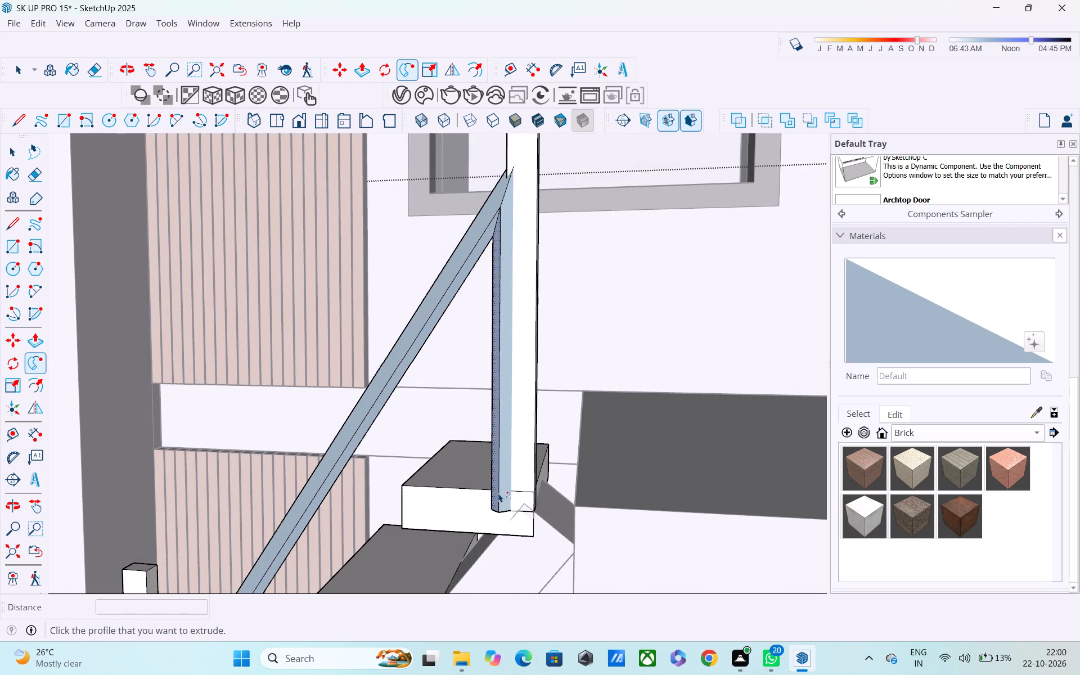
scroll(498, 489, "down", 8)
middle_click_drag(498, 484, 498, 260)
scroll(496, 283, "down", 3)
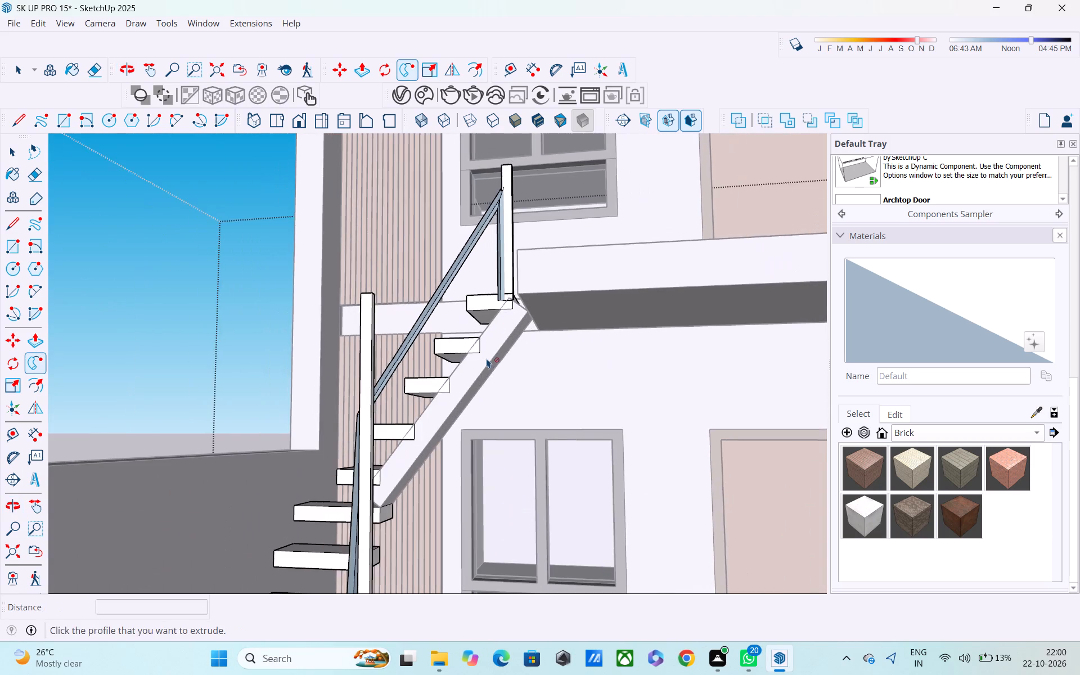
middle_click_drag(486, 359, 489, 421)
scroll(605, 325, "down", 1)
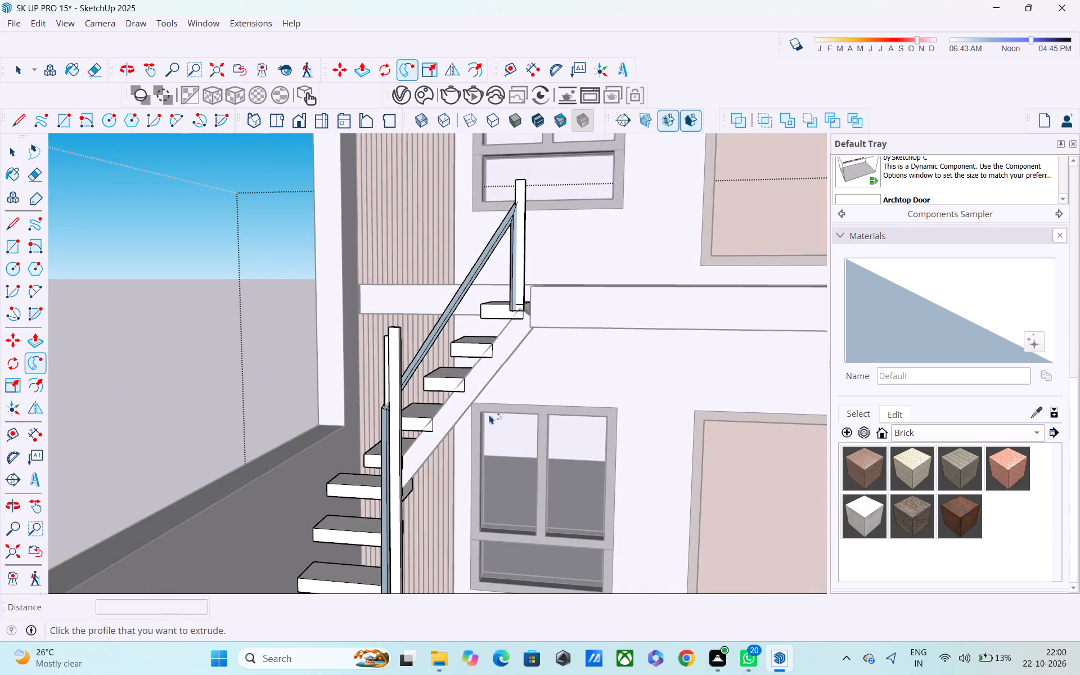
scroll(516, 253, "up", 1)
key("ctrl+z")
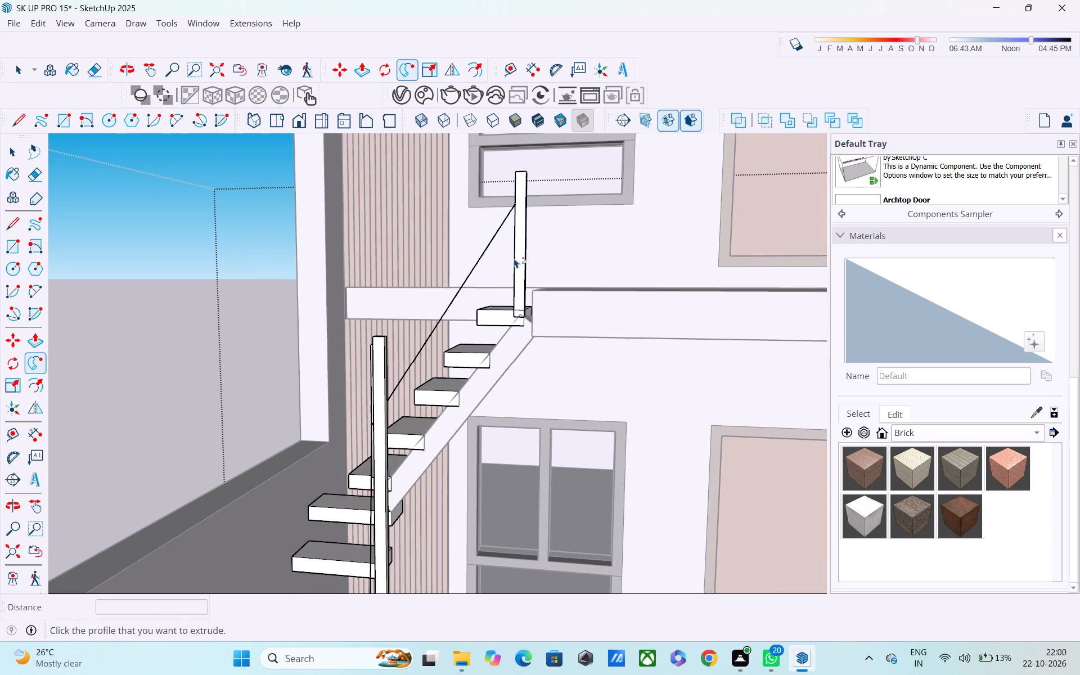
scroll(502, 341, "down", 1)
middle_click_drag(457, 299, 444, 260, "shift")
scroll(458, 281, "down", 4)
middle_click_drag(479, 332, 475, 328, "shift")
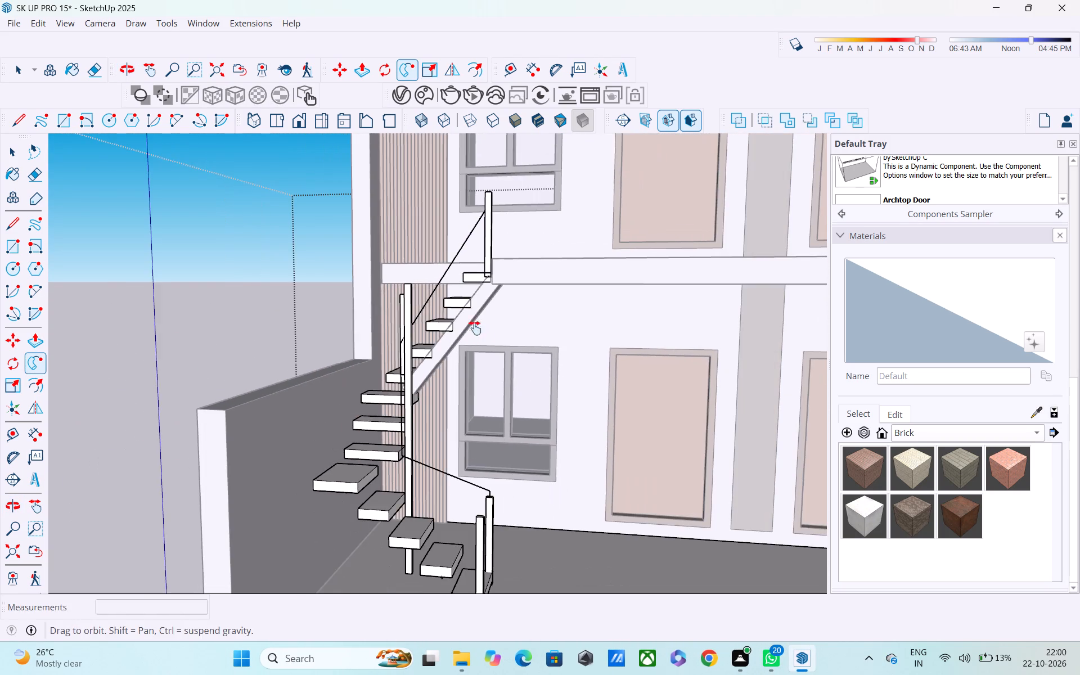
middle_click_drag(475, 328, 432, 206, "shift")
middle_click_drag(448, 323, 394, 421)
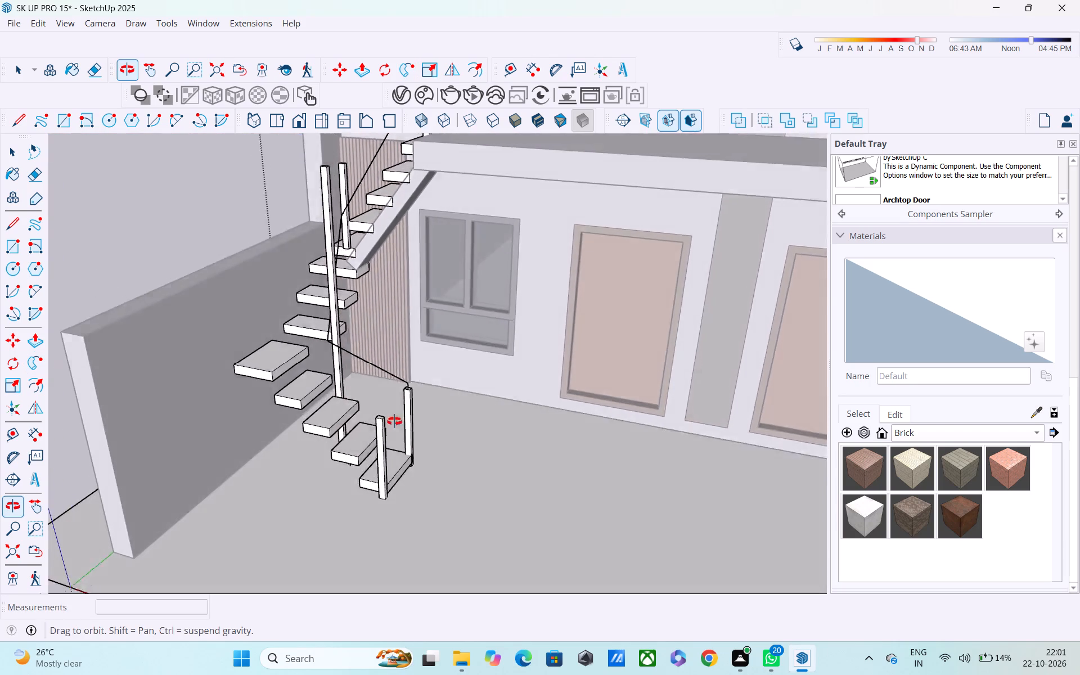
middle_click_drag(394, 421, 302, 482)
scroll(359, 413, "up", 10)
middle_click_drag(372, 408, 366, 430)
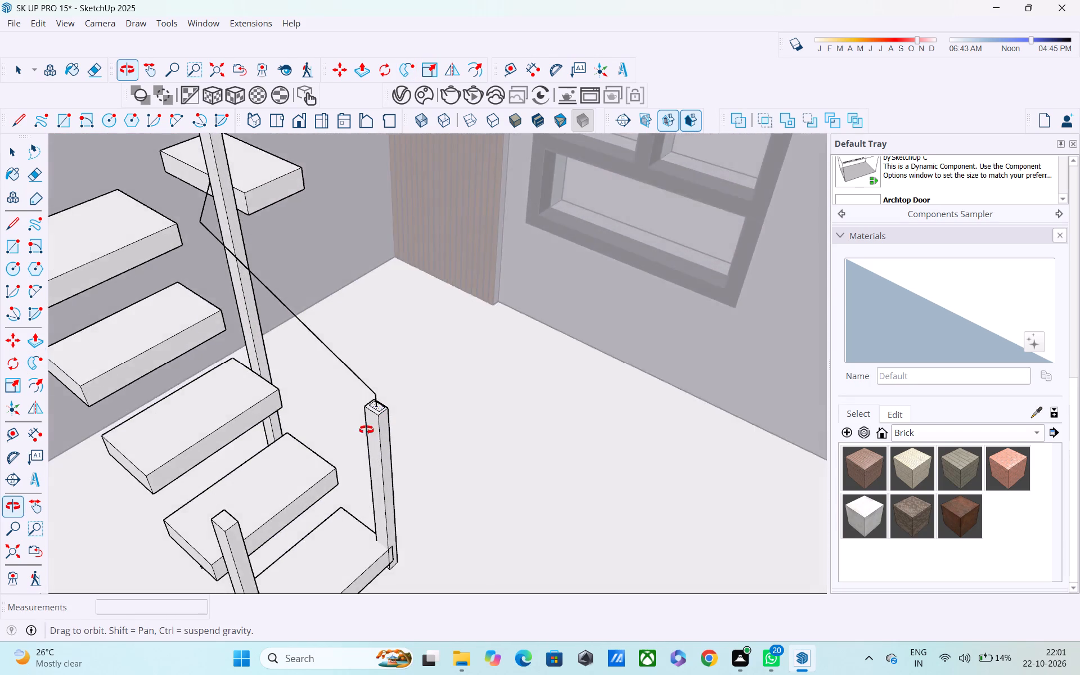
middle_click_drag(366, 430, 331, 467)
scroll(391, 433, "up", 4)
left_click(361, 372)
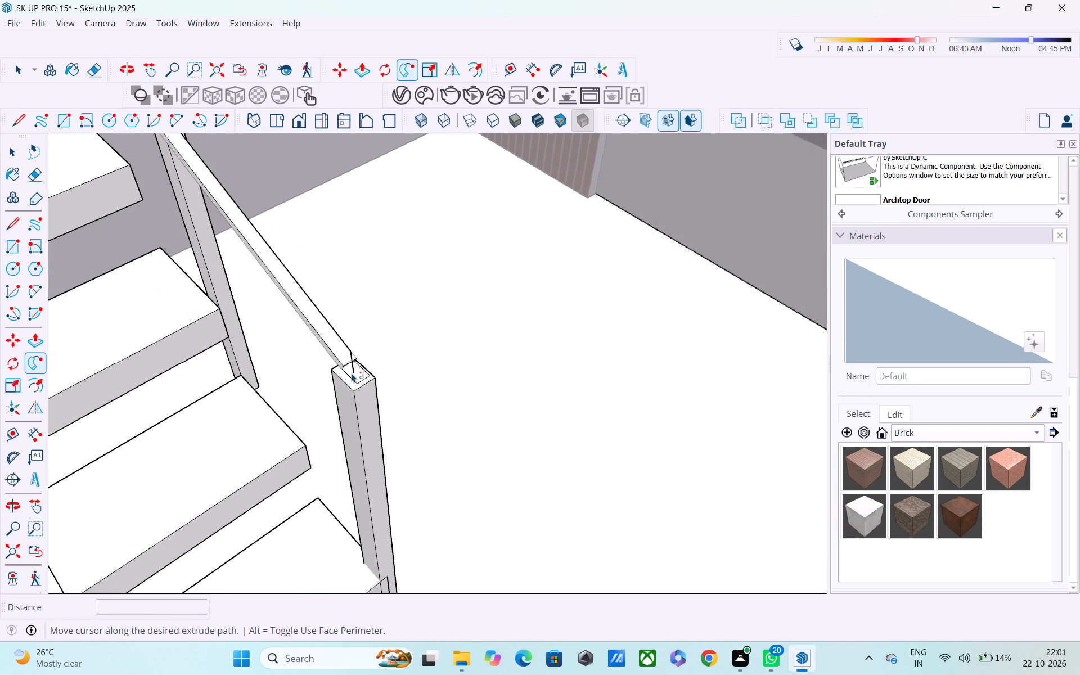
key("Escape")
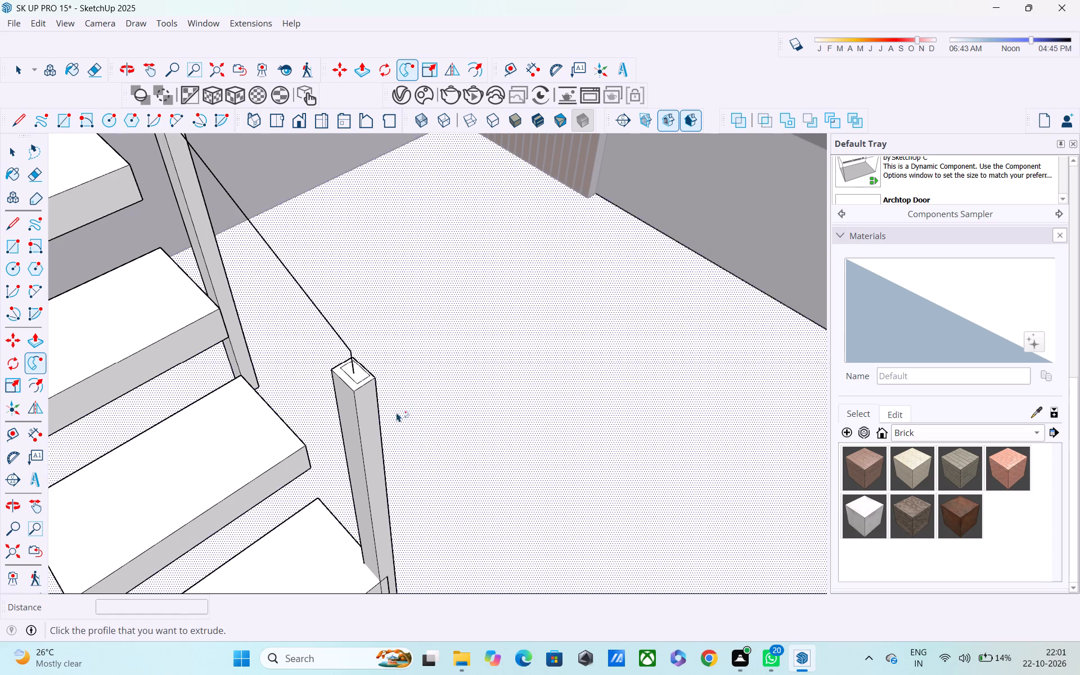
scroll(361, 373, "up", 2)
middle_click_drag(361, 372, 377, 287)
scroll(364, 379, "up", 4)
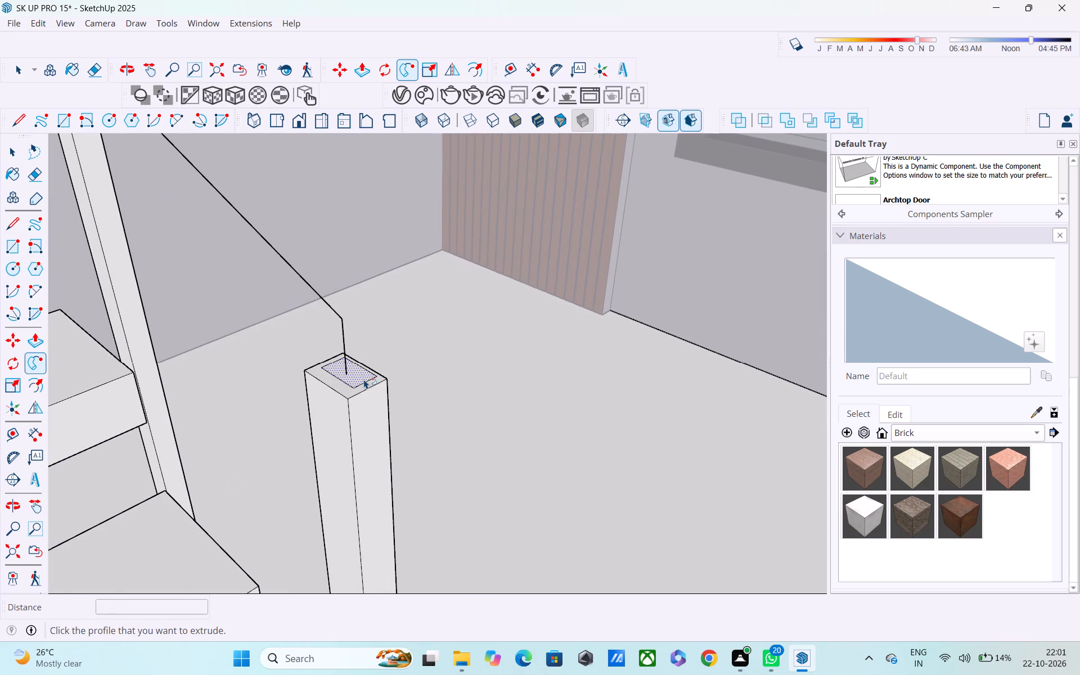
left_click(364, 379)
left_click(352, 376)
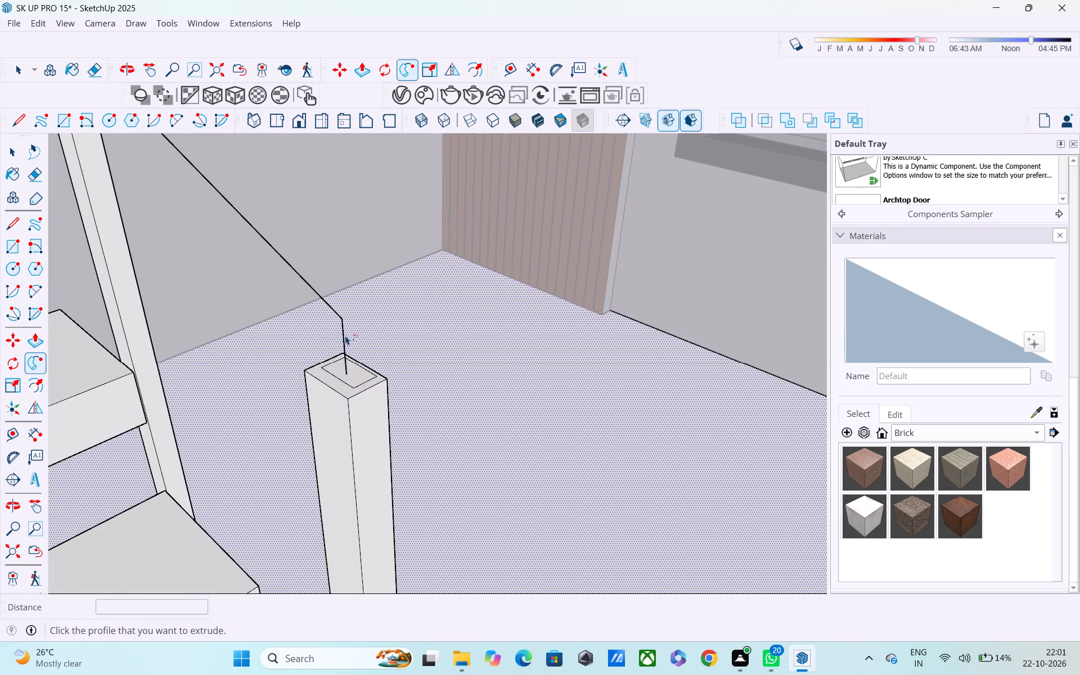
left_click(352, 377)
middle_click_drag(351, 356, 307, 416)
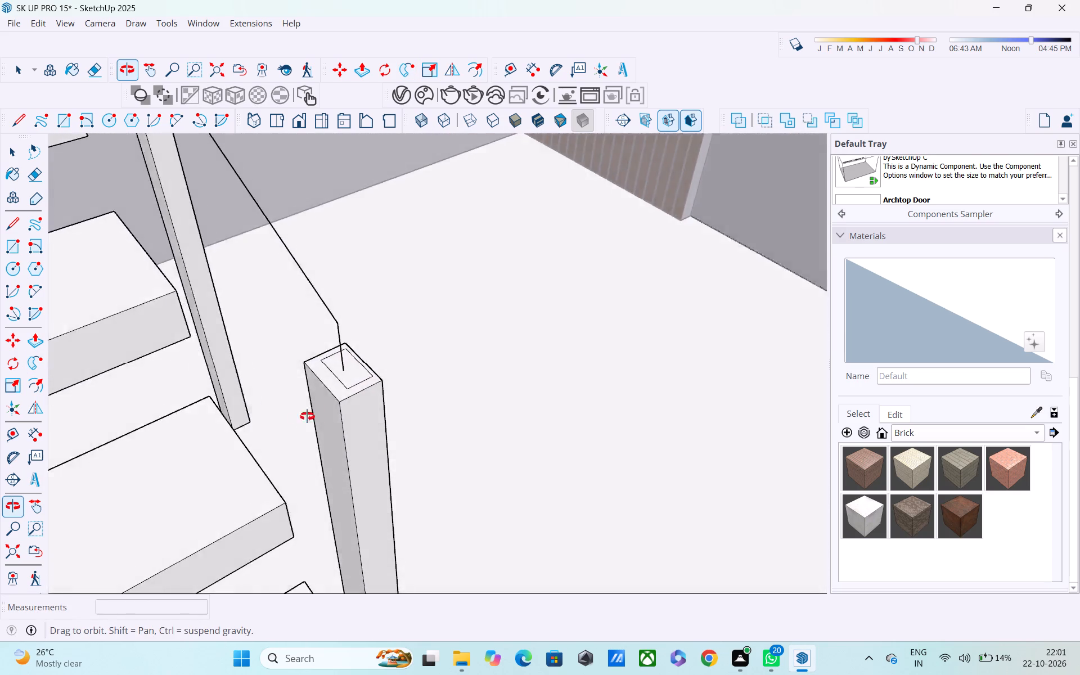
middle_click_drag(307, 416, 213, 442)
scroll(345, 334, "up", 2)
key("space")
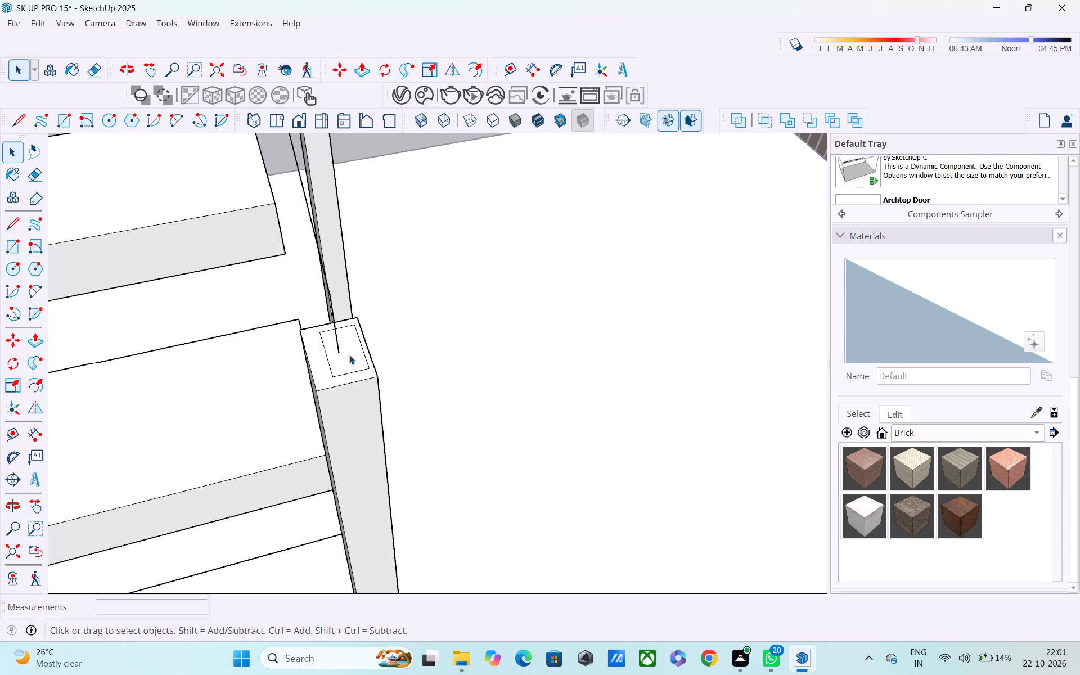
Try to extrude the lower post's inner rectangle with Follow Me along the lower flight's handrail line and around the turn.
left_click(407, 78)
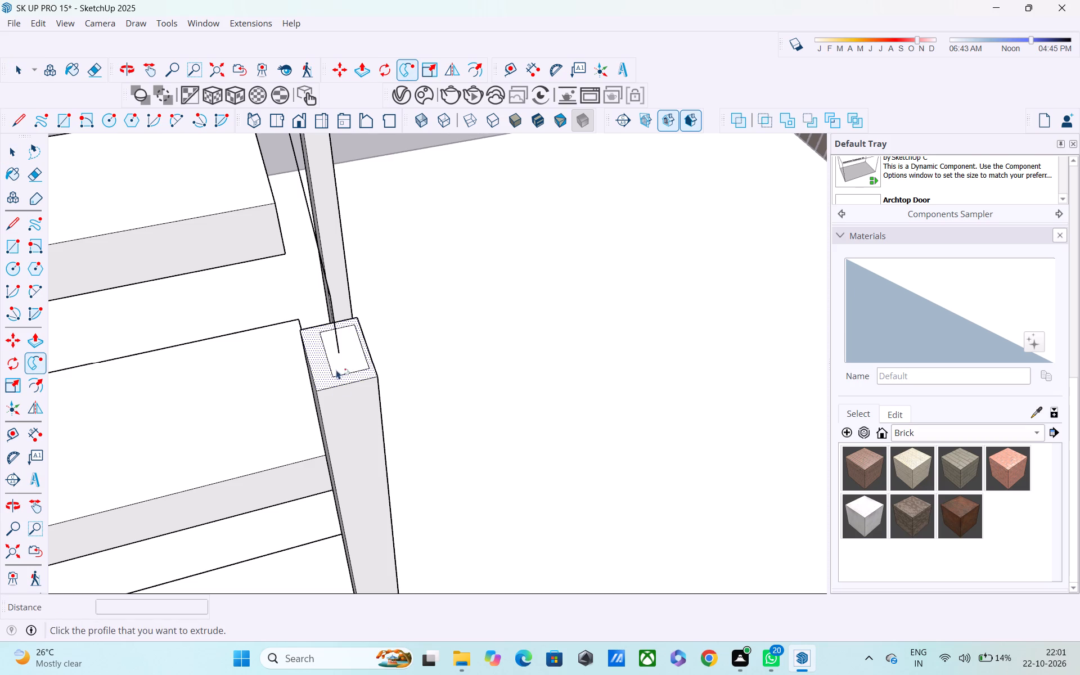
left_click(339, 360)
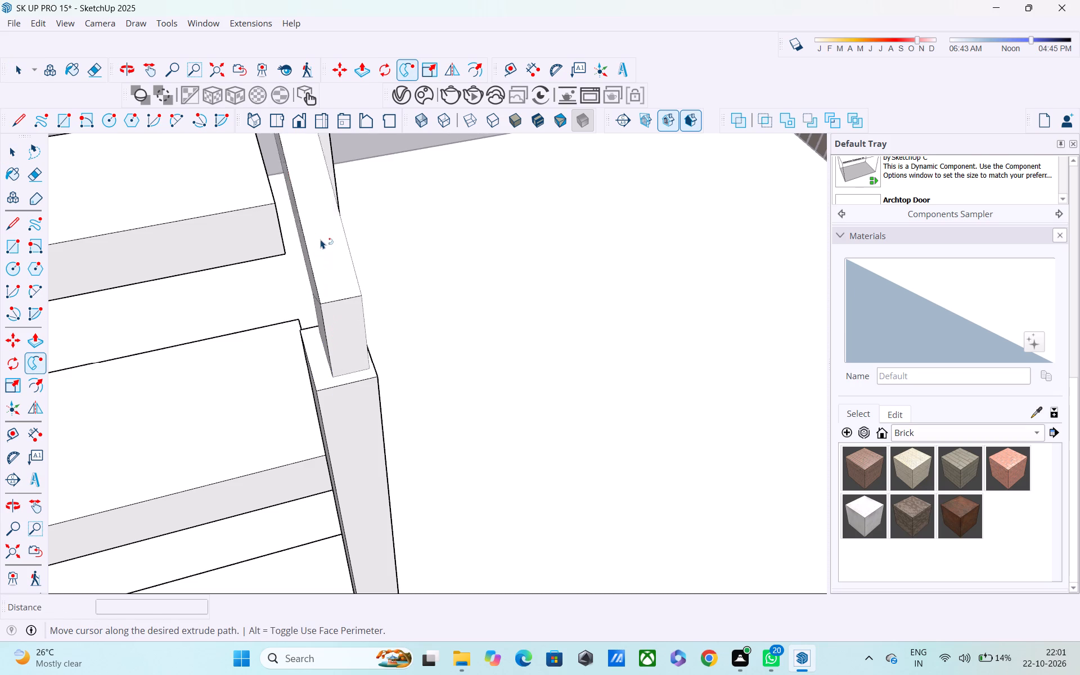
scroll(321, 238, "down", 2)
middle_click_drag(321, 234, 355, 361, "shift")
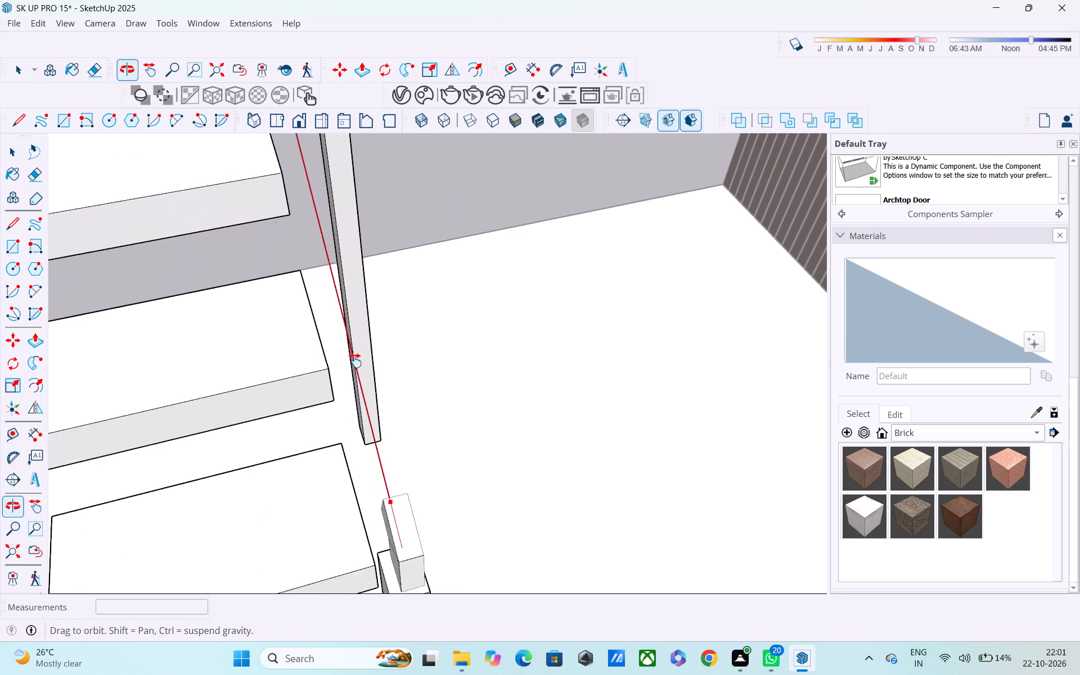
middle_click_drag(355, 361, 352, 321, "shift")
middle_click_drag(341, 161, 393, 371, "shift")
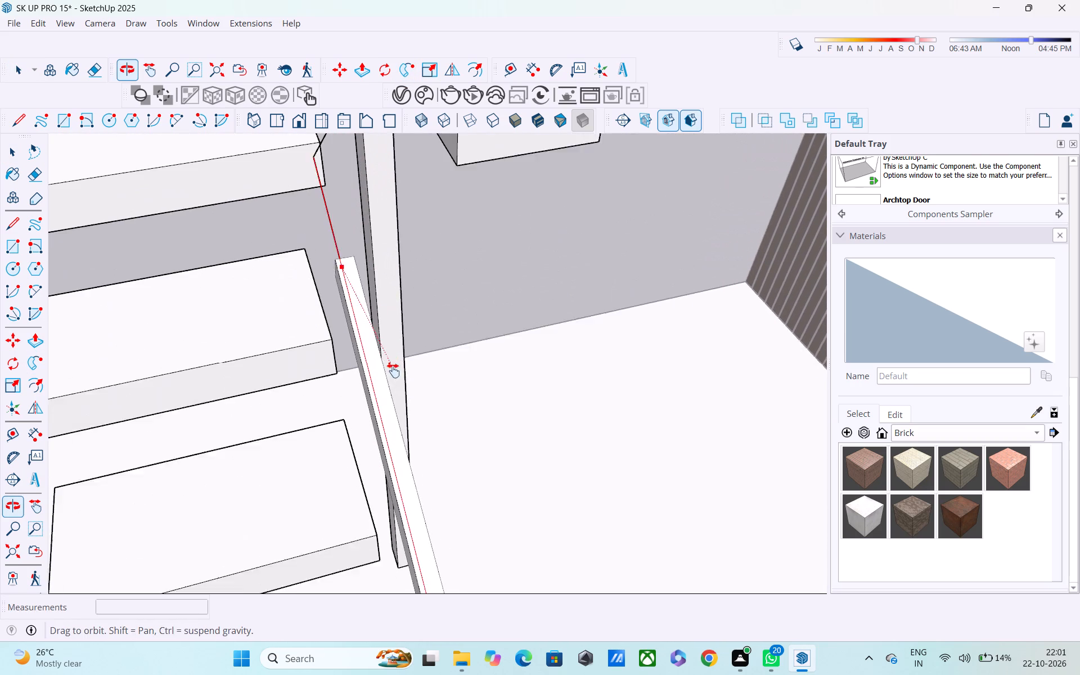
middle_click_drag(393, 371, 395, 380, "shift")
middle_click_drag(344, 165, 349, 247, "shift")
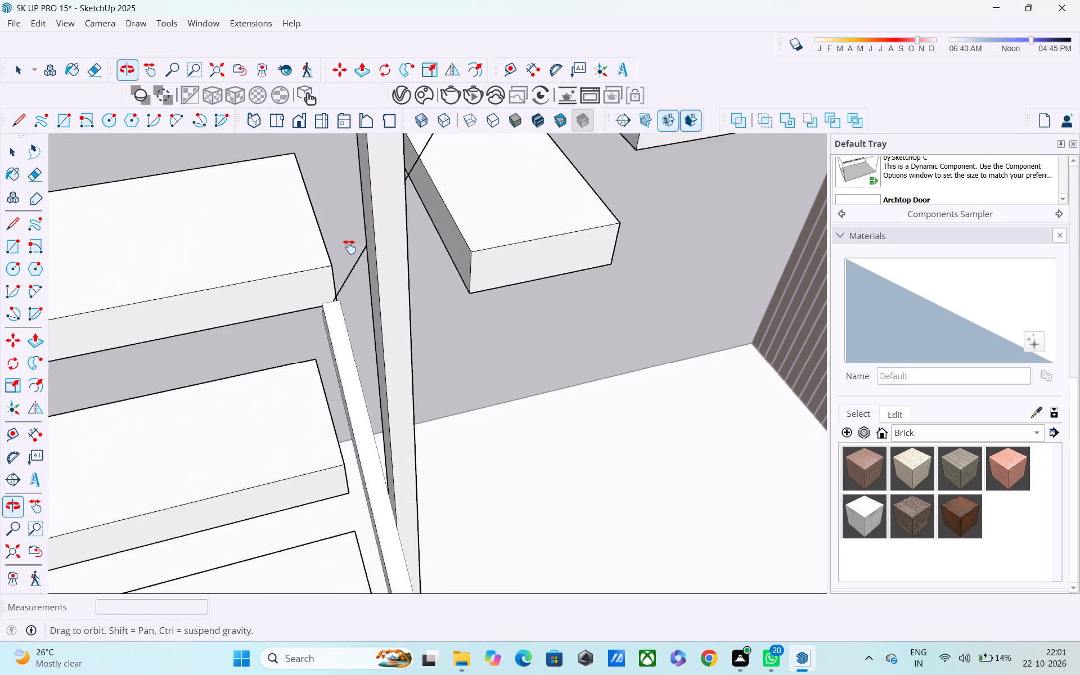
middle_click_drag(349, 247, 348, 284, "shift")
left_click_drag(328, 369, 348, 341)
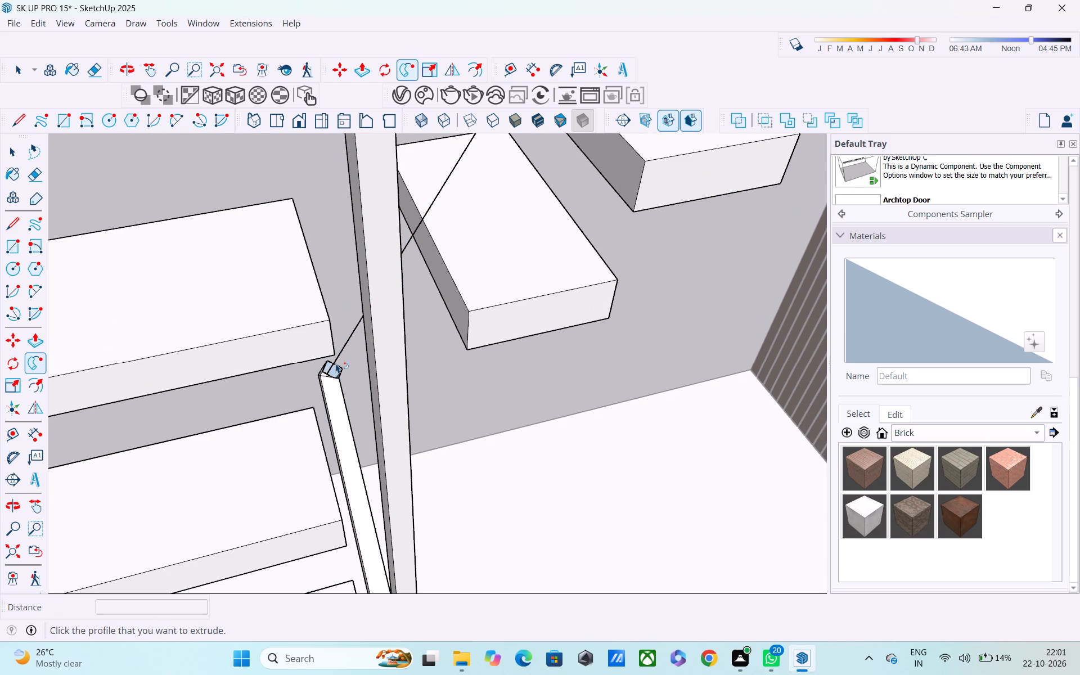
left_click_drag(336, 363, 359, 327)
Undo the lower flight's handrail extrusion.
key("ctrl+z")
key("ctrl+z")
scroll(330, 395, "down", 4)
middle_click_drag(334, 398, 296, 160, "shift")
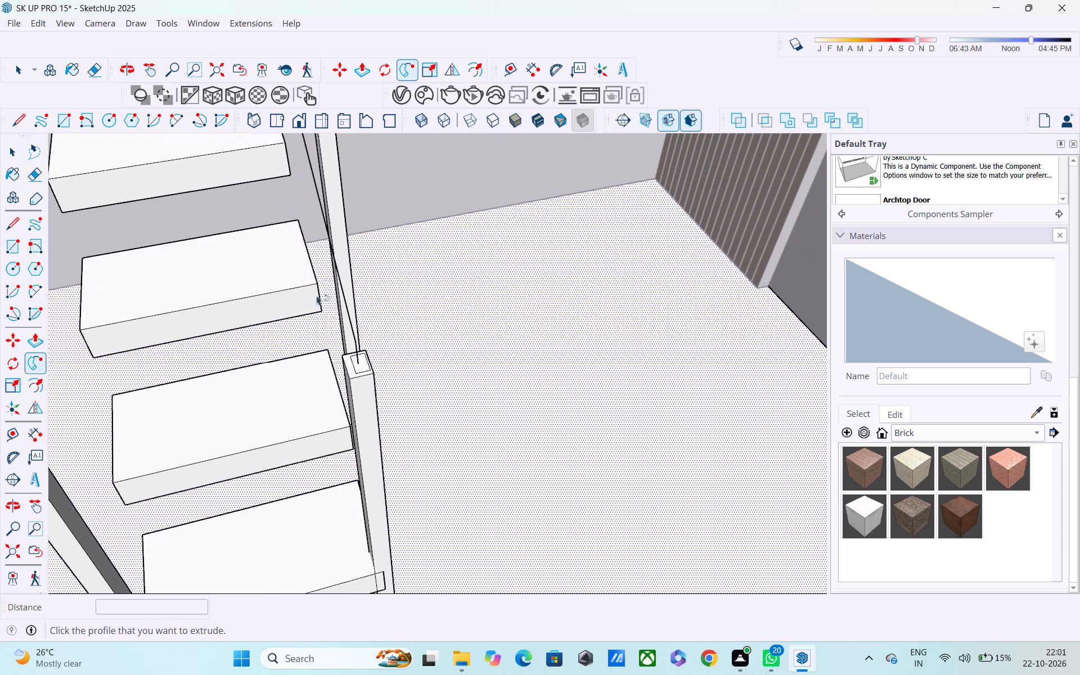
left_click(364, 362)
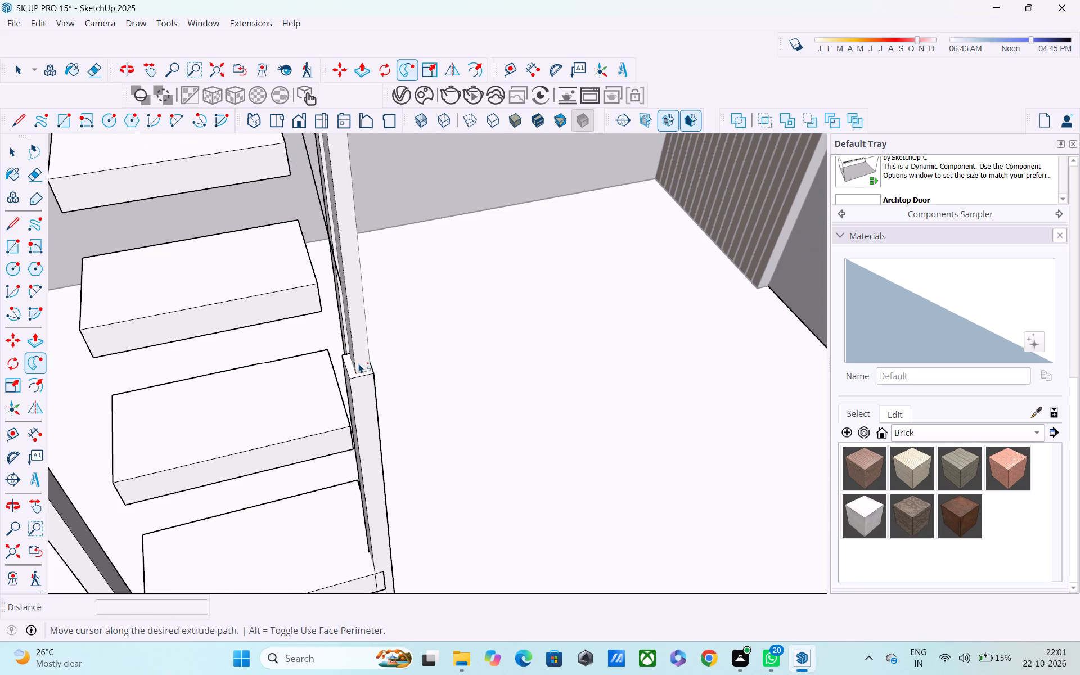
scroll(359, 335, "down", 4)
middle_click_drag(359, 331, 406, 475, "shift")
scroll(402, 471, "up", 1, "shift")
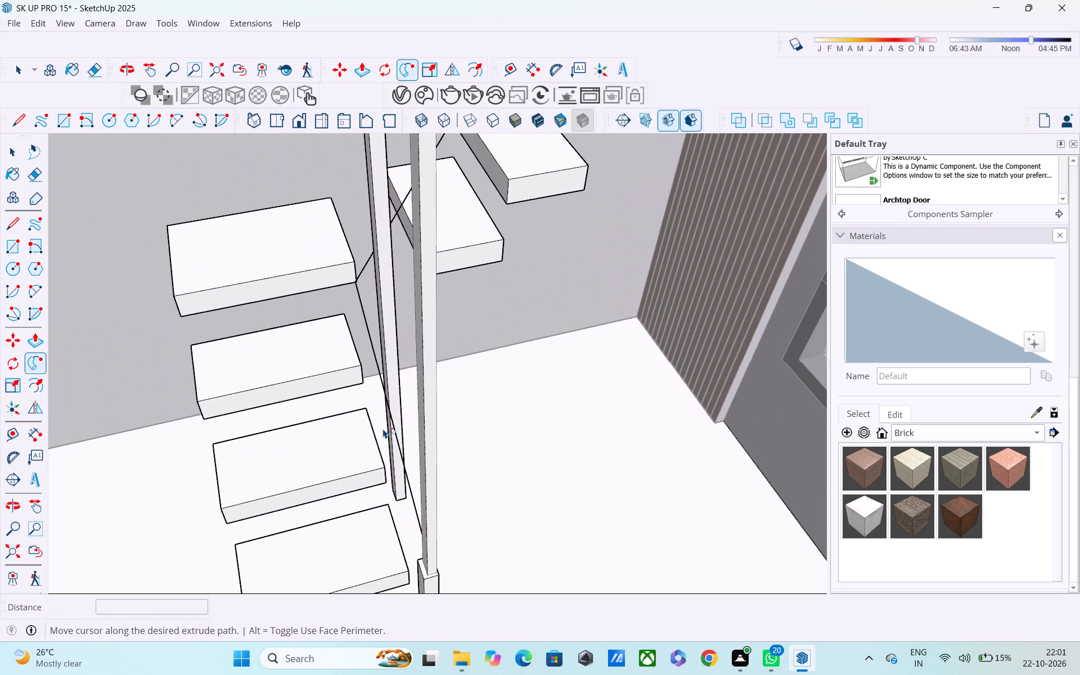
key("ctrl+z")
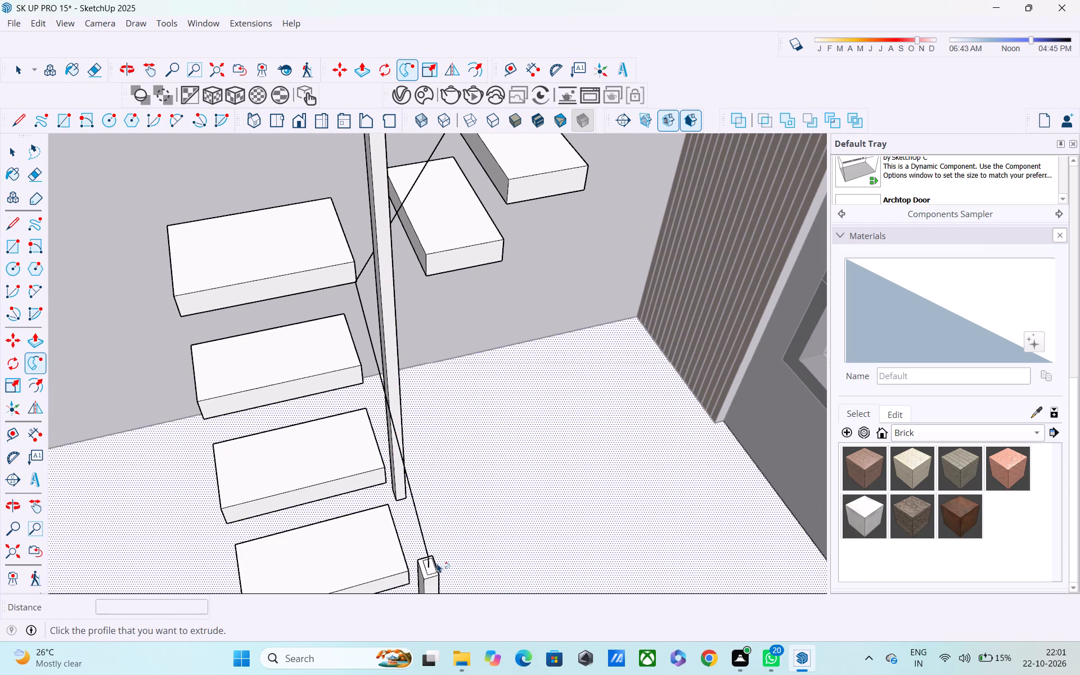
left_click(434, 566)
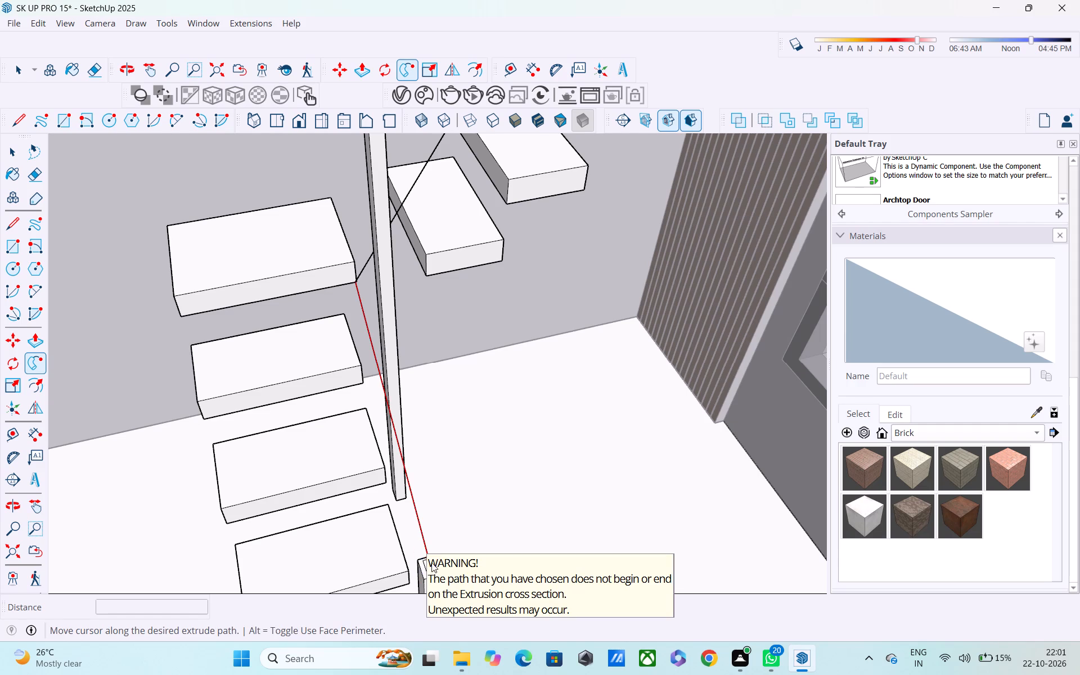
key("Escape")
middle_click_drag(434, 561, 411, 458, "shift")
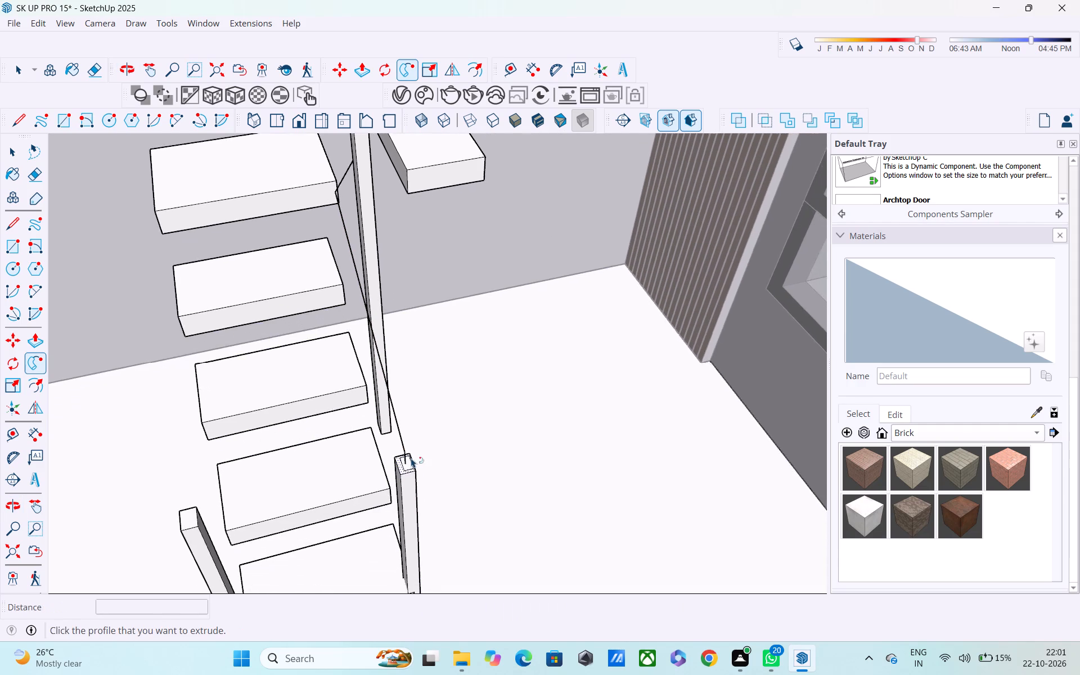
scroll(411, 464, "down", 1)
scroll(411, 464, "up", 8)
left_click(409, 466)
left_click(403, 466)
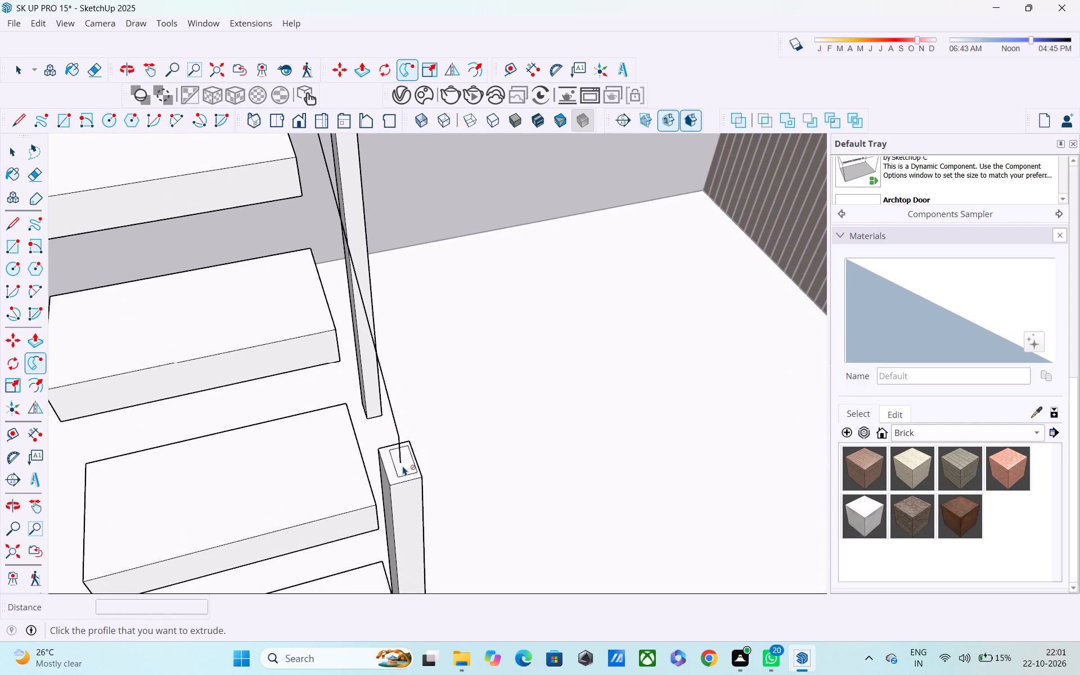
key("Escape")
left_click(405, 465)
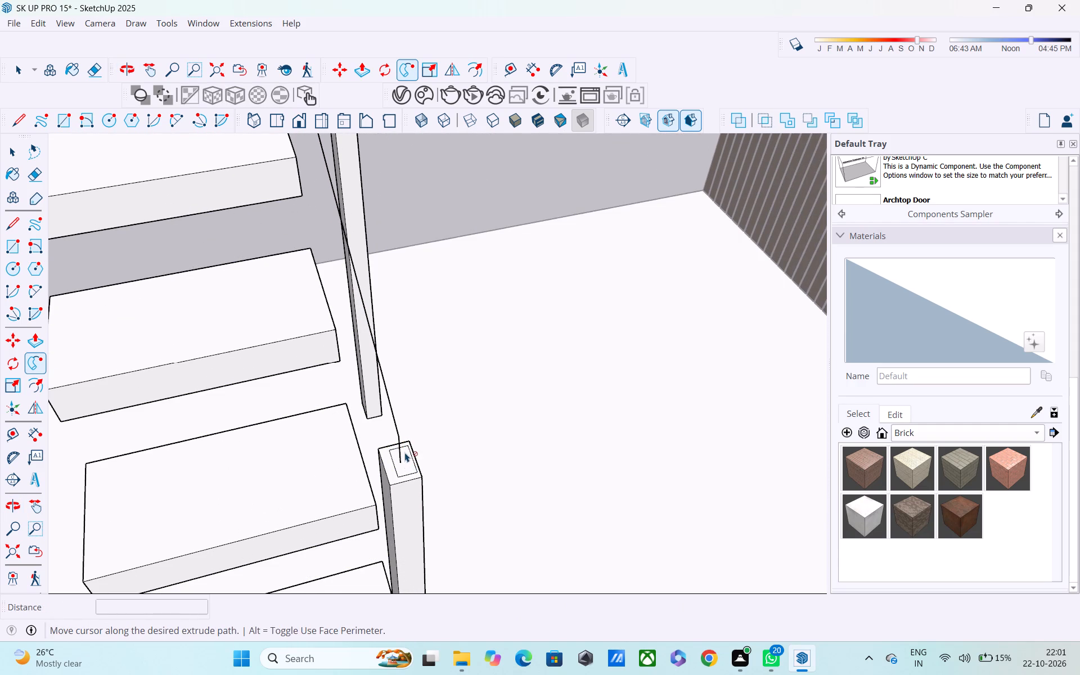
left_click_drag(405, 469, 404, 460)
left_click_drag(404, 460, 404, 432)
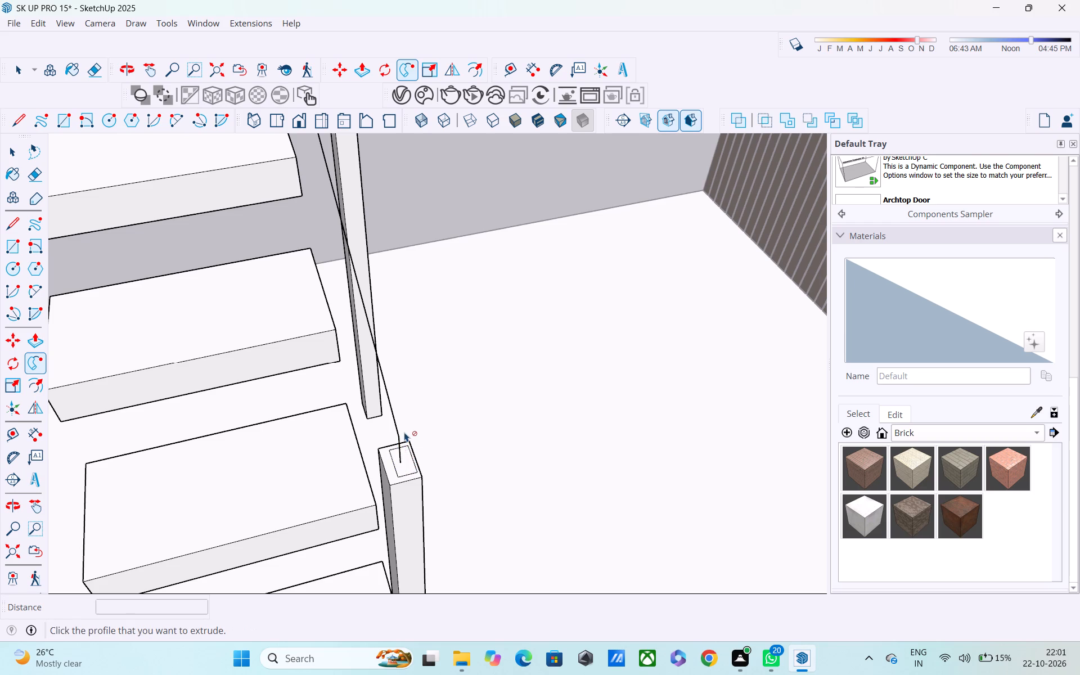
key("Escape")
Extrude the lower post's inner rectangle with Follow Me along the handrail line, around the turn and up the upper flight to the top post.
left_click(404, 465)
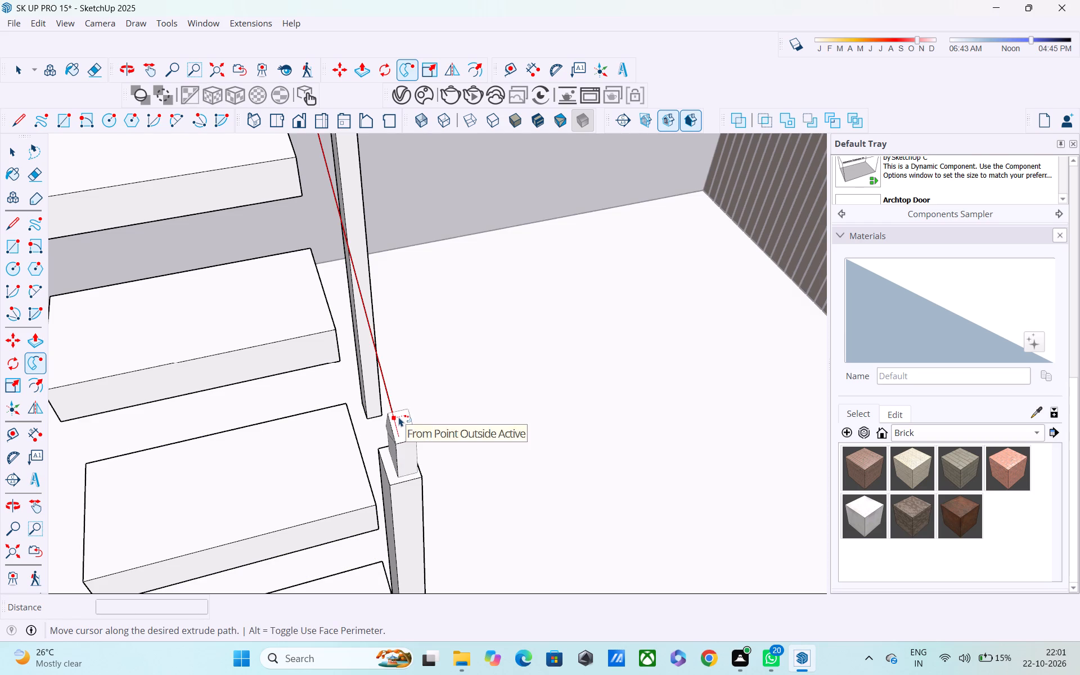
middle_click_drag(352, 255, 354, 255, "shift")
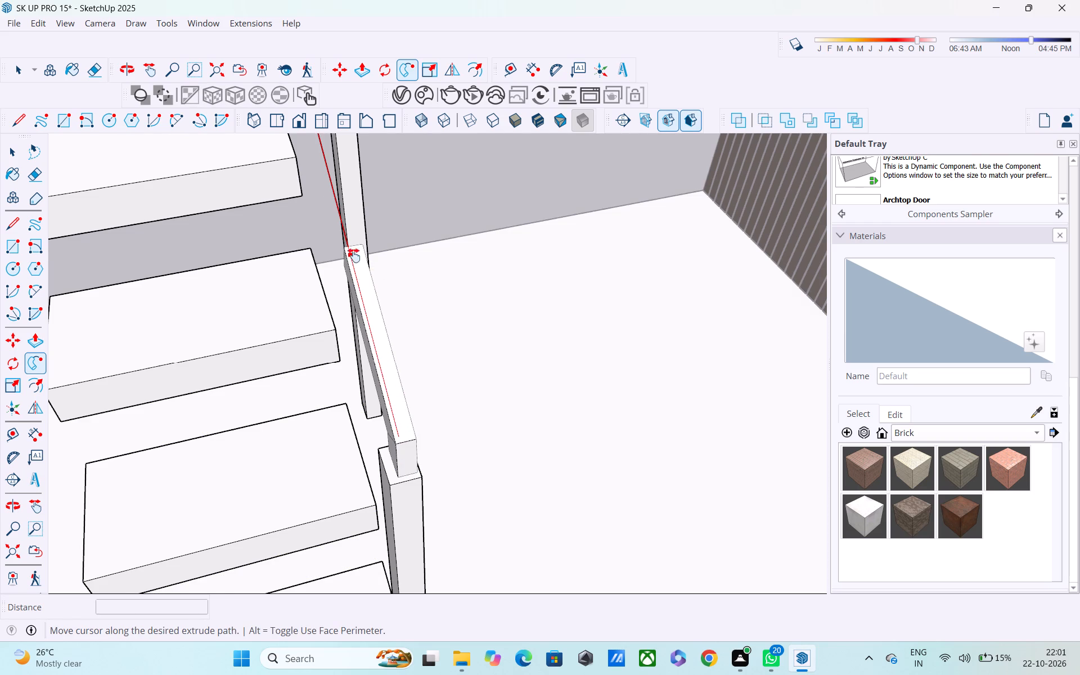
middle_click_drag(354, 255, 443, 570, "shift")
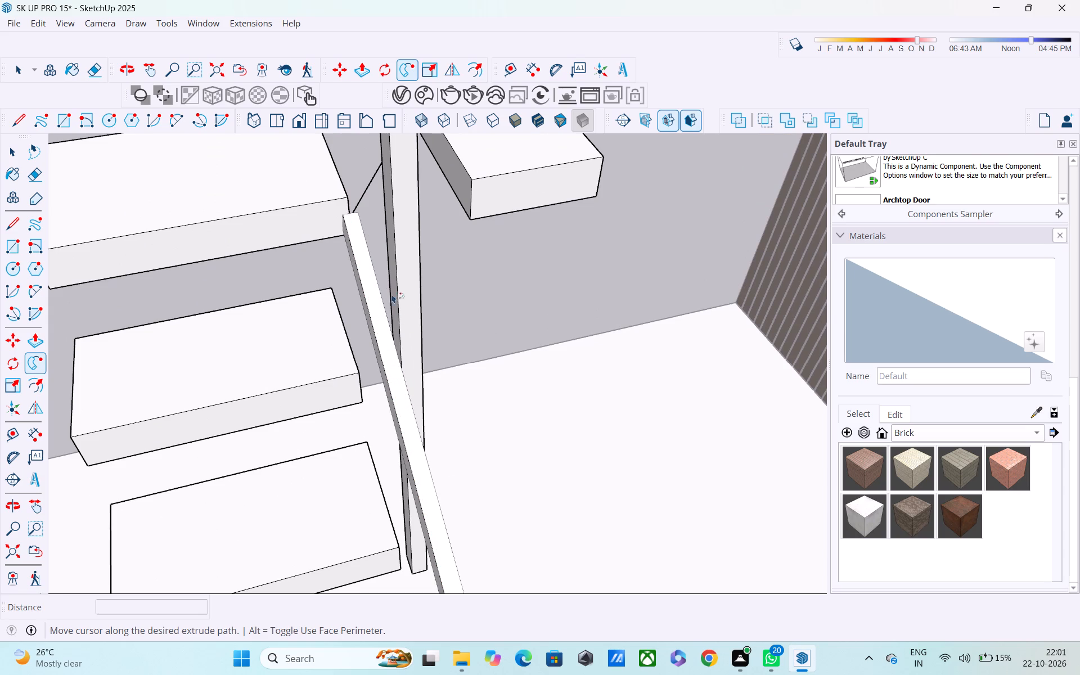
middle_click_drag(399, 148, 343, 450)
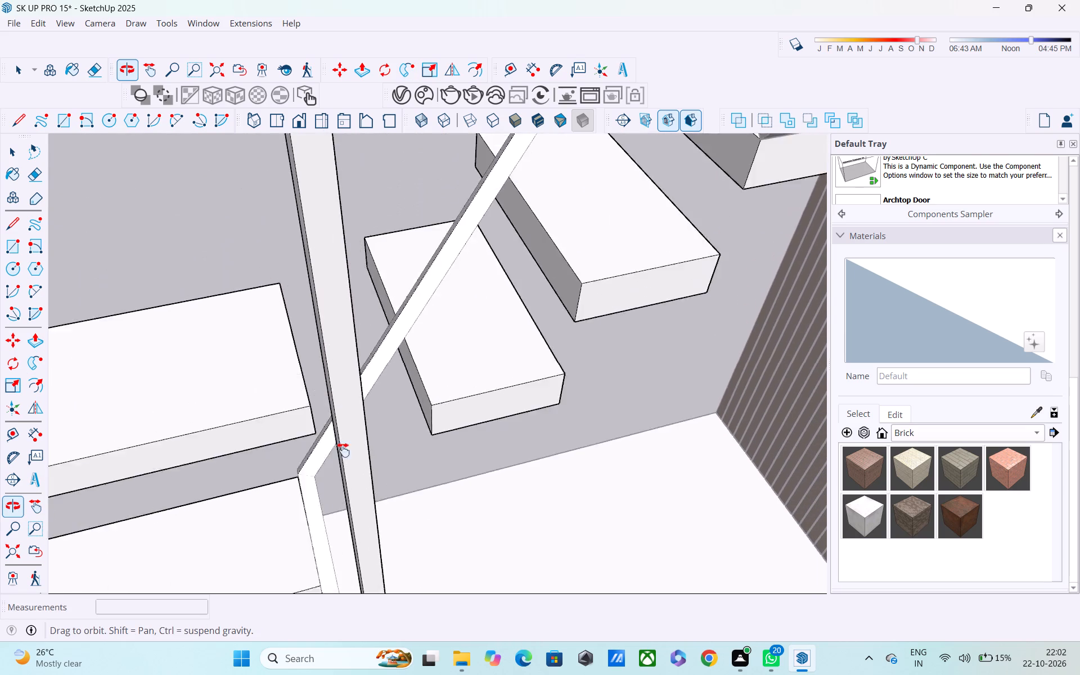
middle_click_drag(343, 450, 332, 611)
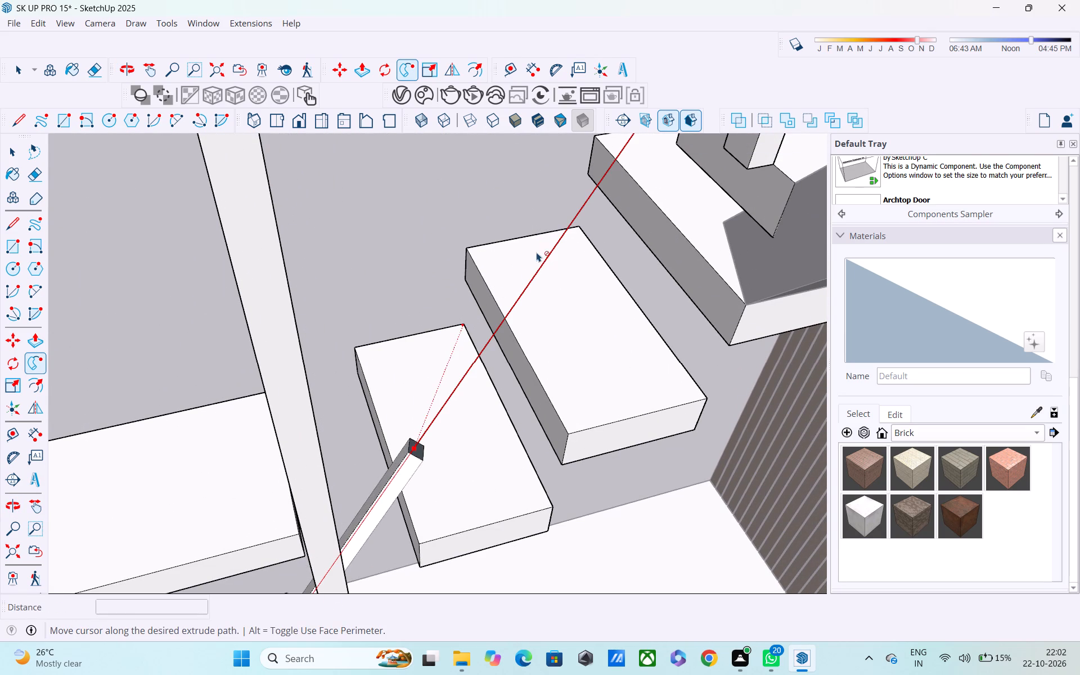
middle_click_drag(631, 133, 629, 146, "shift")
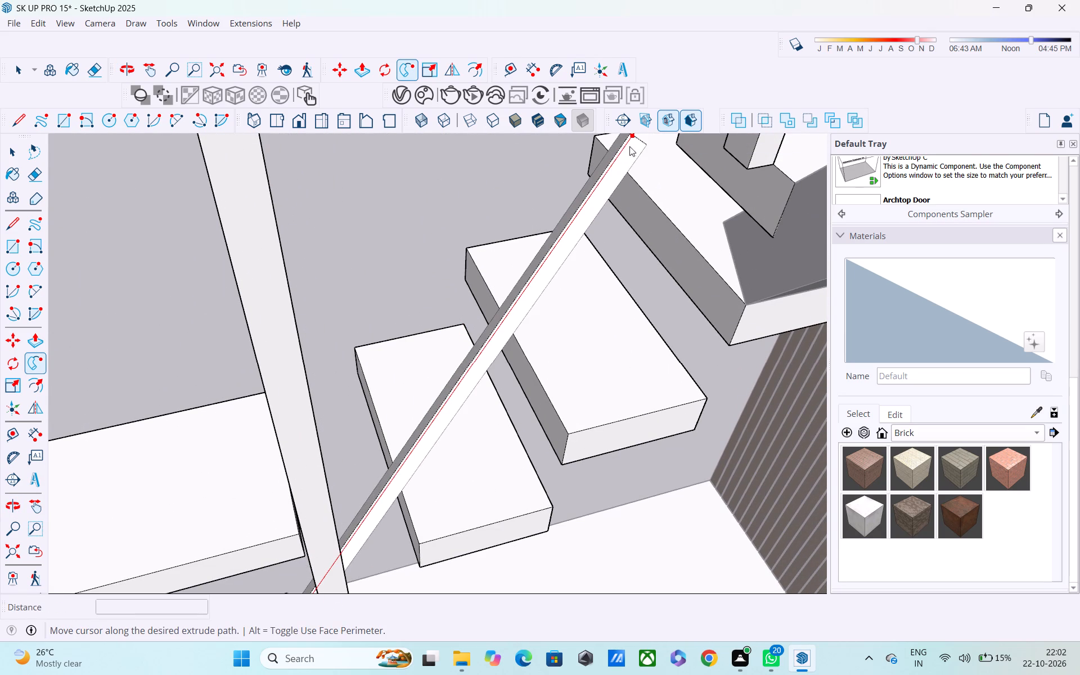
middle_click_drag(629, 146, 539, 278, "shift")
middle_click_drag(553, 251, 442, 457, "shift")
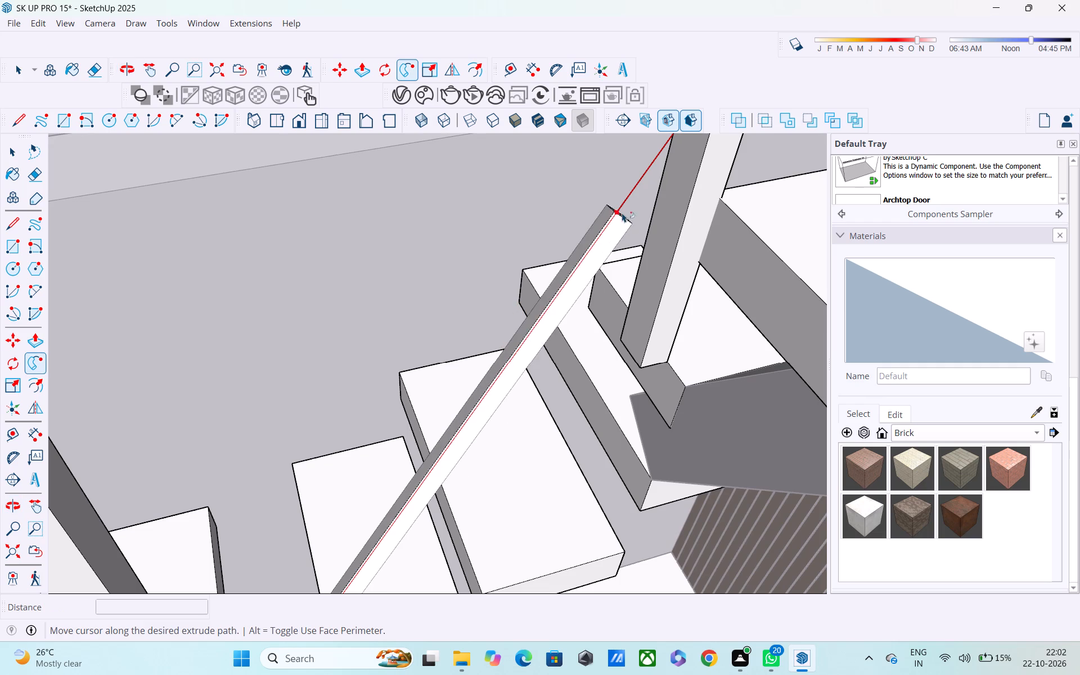
middle_click_drag(644, 188, 570, 390, "shift")
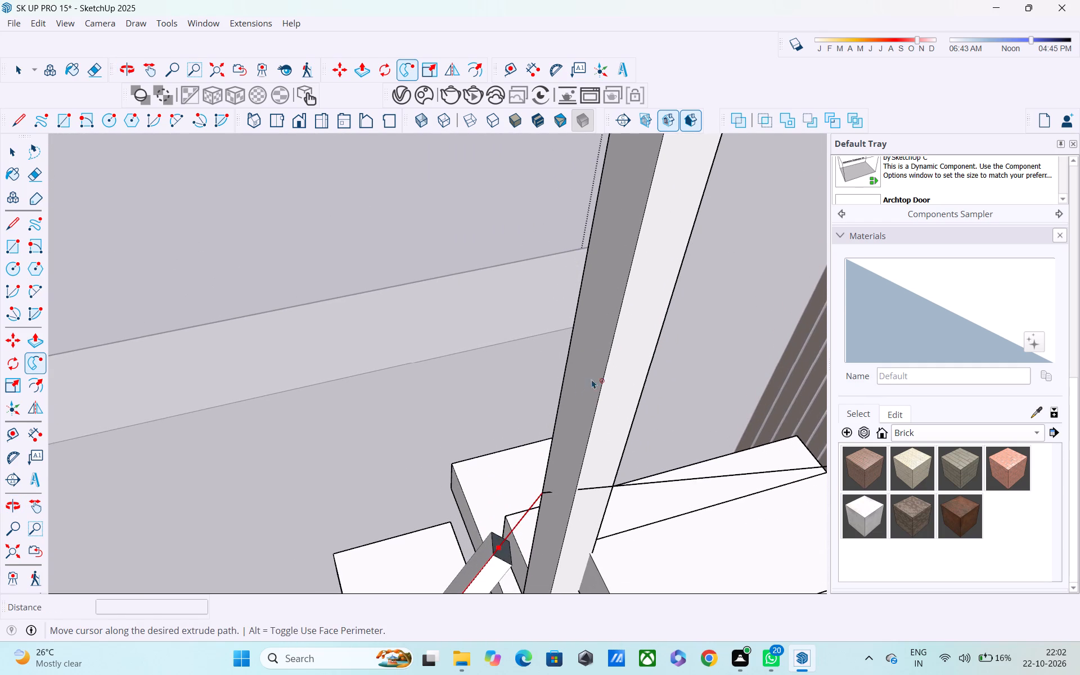
scroll(745, 478, "down", 4, "shift")
middle_click_drag(745, 478, 470, 481, "shift")
scroll(631, 437, "down", 3, "shift")
middle_click_drag(696, 429, 451, 483, "shift")
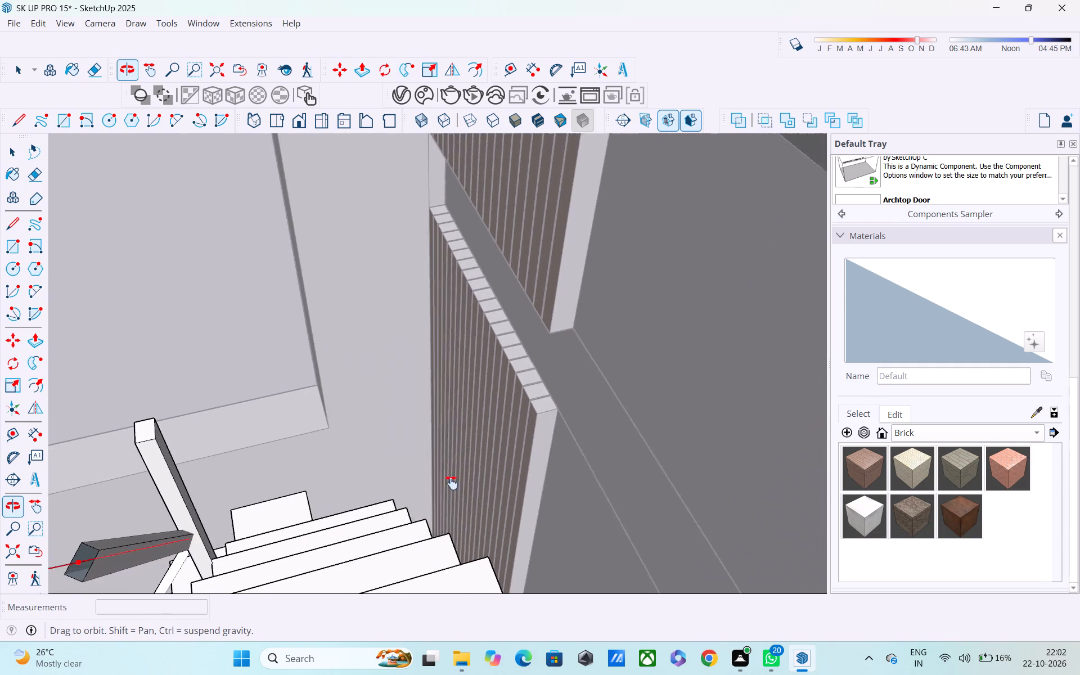
middle_click_drag(451, 483, 494, 426, "shift")
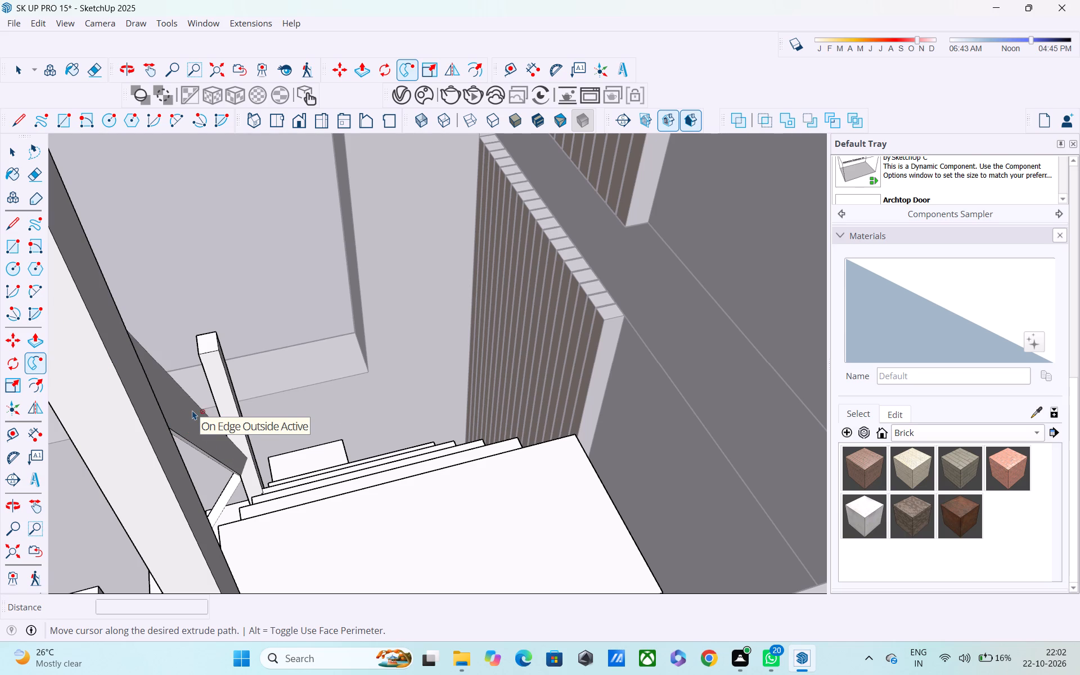
left_click(192, 409)
Examine the extruded handrail along both stair flights, at the turn and where it meets the posts.
middle_click_drag(236, 425, 402, 367)
scroll(422, 359, "down", 4)
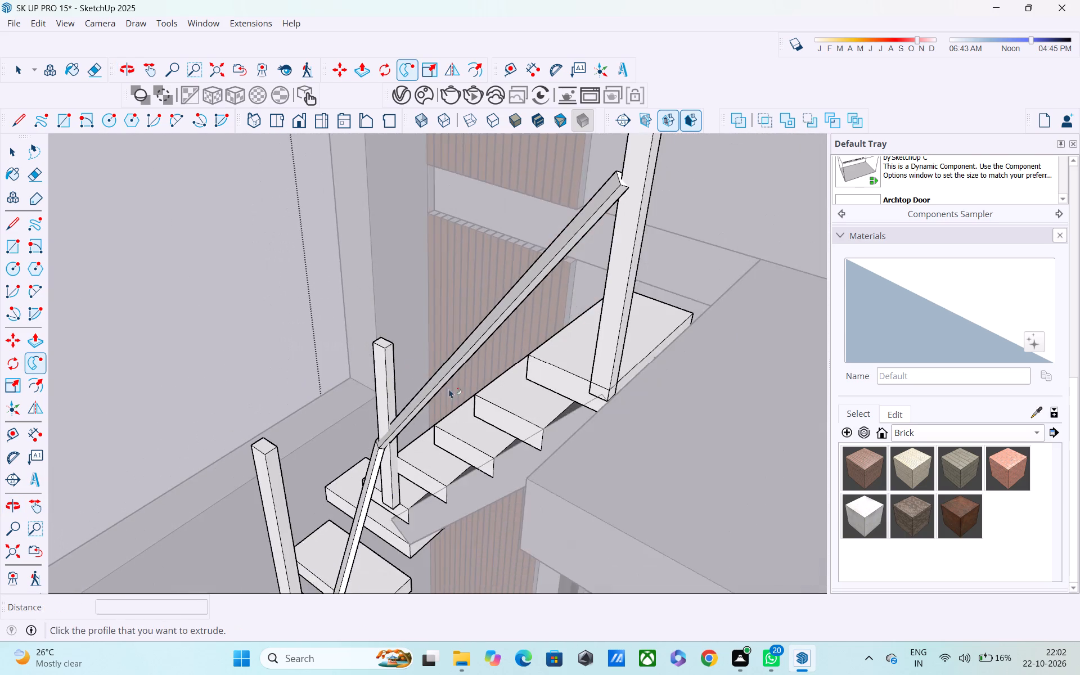
scroll(457, 402, "down", 4)
middle_click_drag(458, 404, 663, 202)
scroll(479, 408, "up", 3)
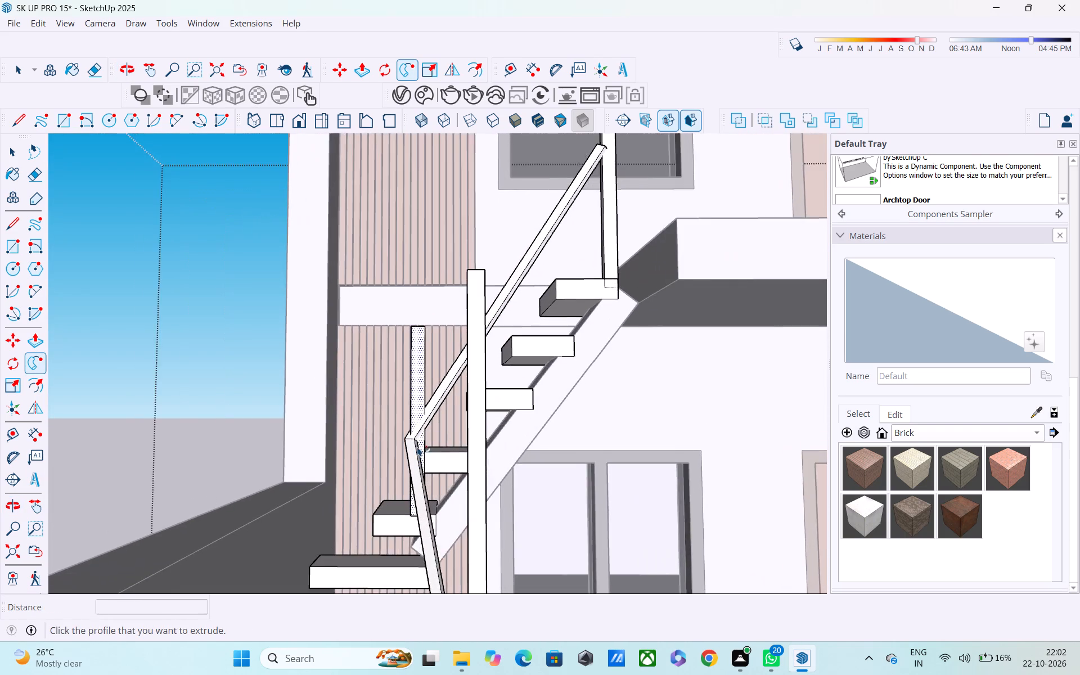
scroll(417, 447, "up", 7)
scroll(416, 426, "down", 8)
middle_click_drag(416, 426, 407, 346)
scroll(419, 373, "down", 4)
scroll(430, 421, "down", 4)
middle_click_drag(438, 433, 295, 491)
scroll(438, 433, "down", 1)
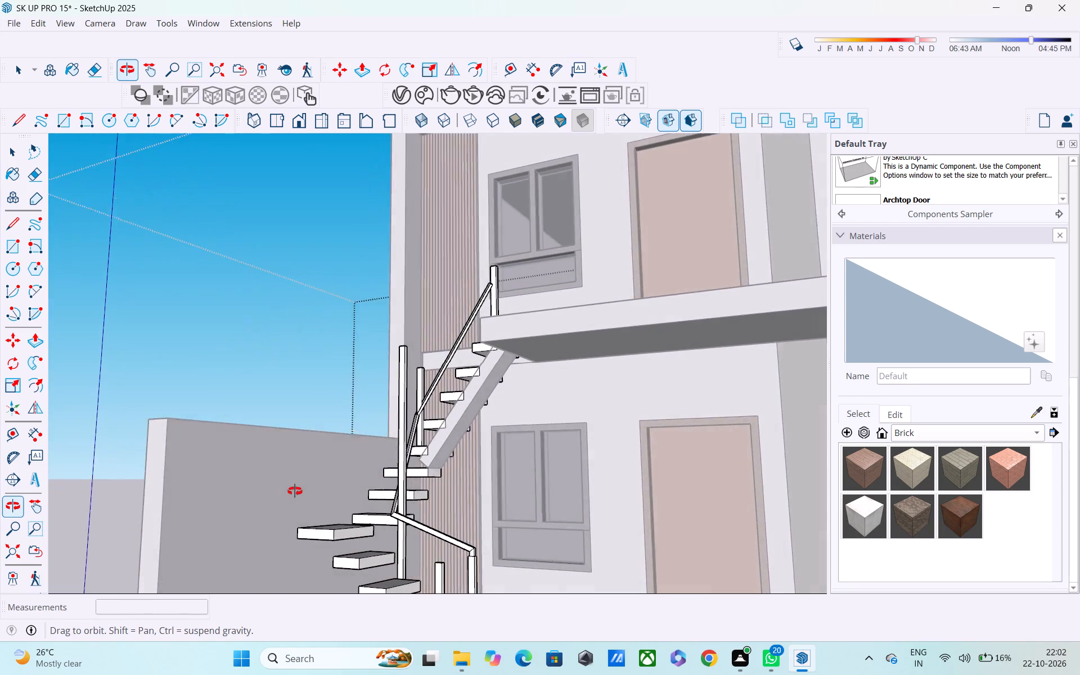
middle_click_drag(295, 491, 285, 494)
scroll(404, 516, "up", 4)
scroll(416, 521, "down", 5)
middle_click_drag(422, 525, 440, 549)
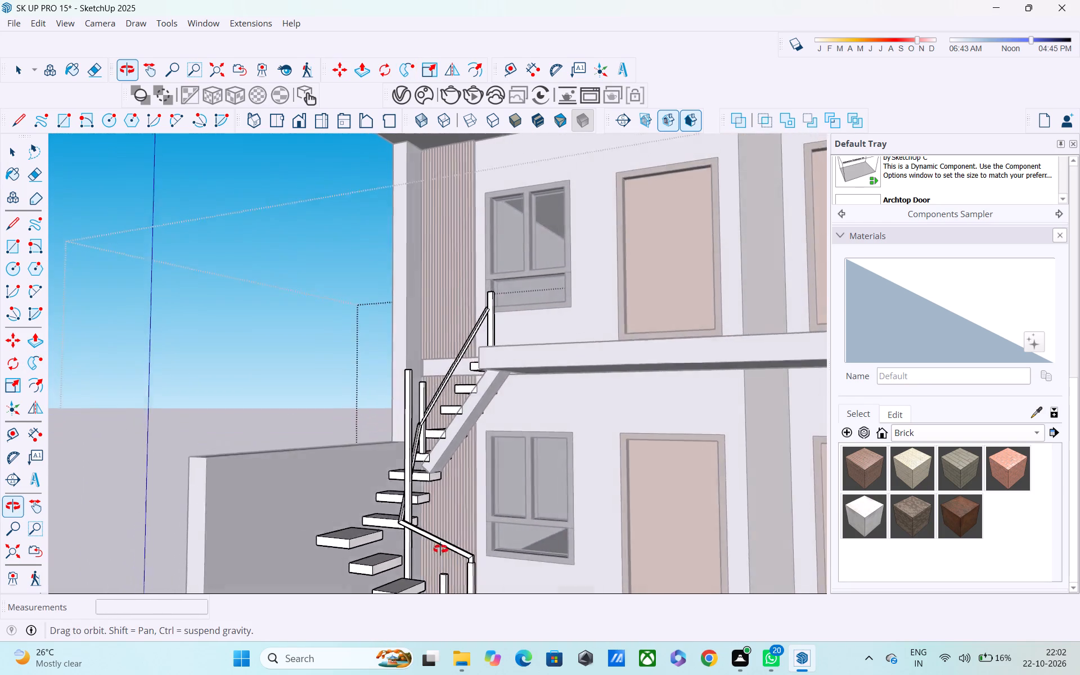
middle_click_drag(440, 549, 522, 538)
middle_click_drag(489, 497, 351, 510)
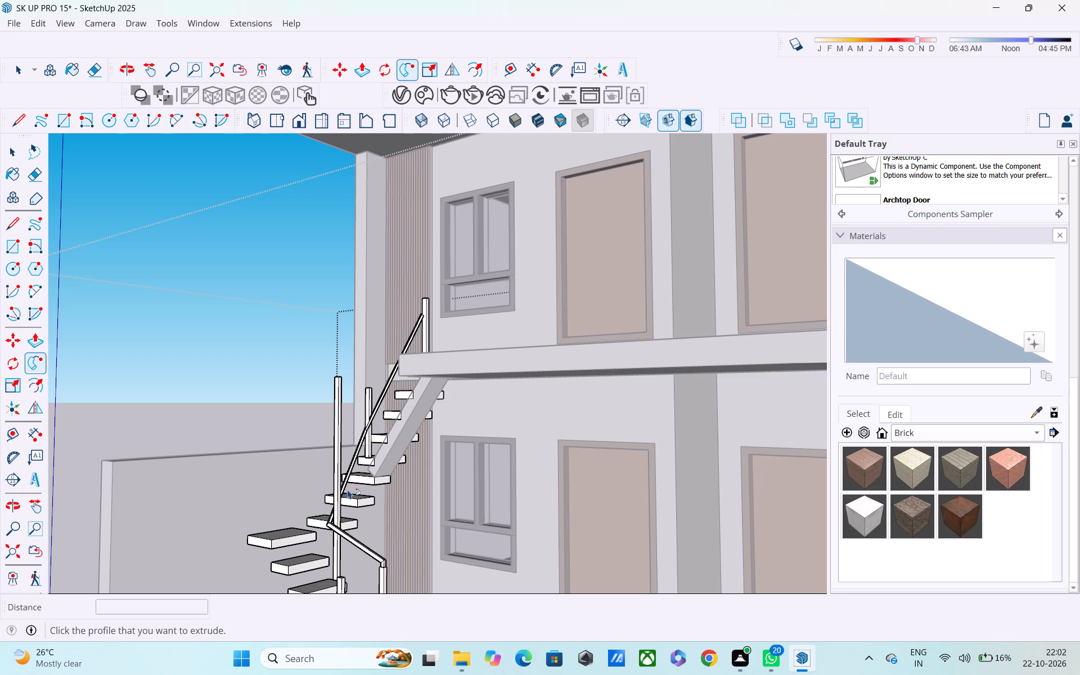
Finish editing the staircase railing group and return to the full model.
left_click(296, 408)
double_click(292, 387)
key("Escape")
key("space")
double_click(247, 383)
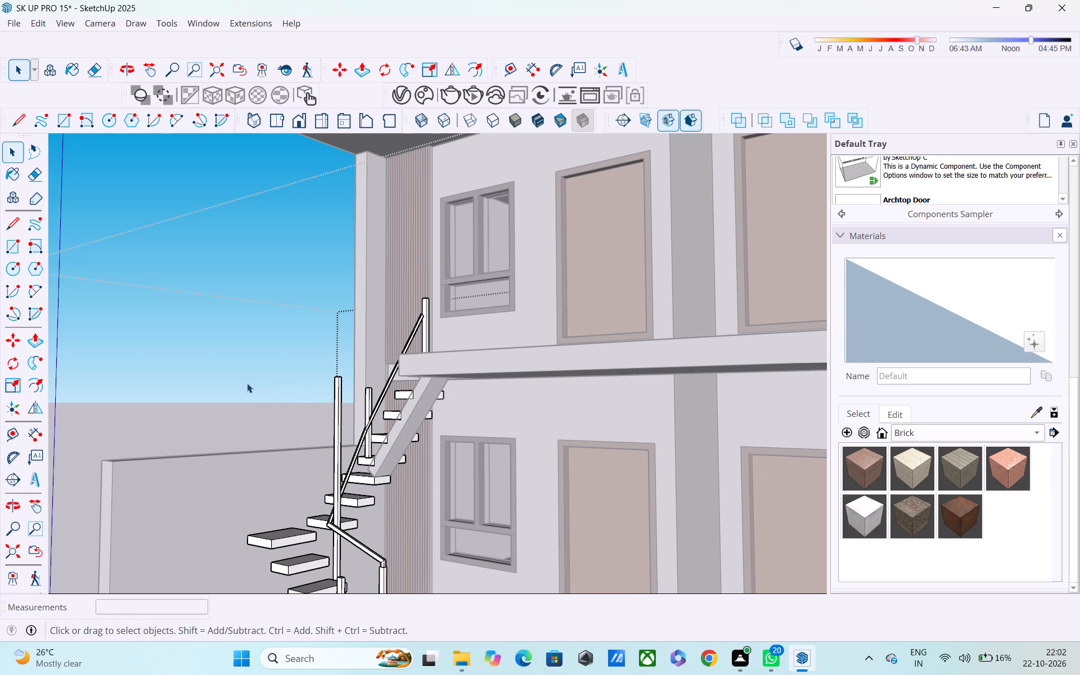
Examine the staircase and its handrail against the whole building facade from several angles.
middle_click_drag(252, 407, 405, 407)
scroll(252, 407, "up", 1)
scroll(269, 408, "down", 1)
scroll(405, 407, "up", 1)
scroll(406, 407, "down", 4)
middle_click_drag(412, 450, 414, 451)
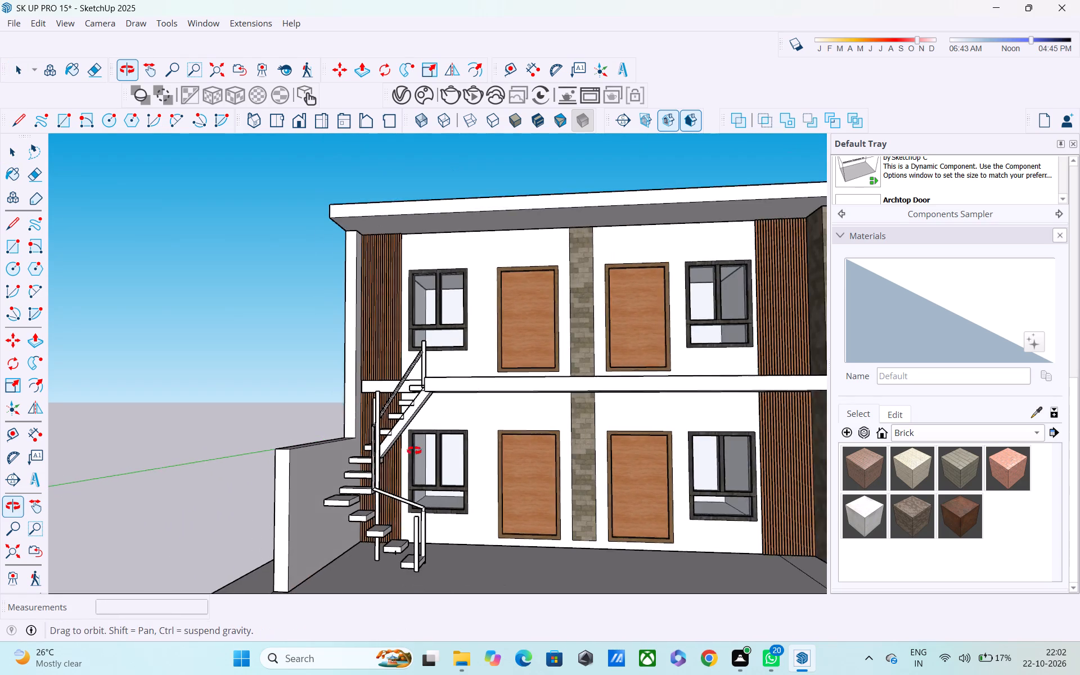
middle_click_drag(414, 451, 485, 444)
scroll(439, 471, "up", 1)
middle_click_drag(428, 478, 379, 410)
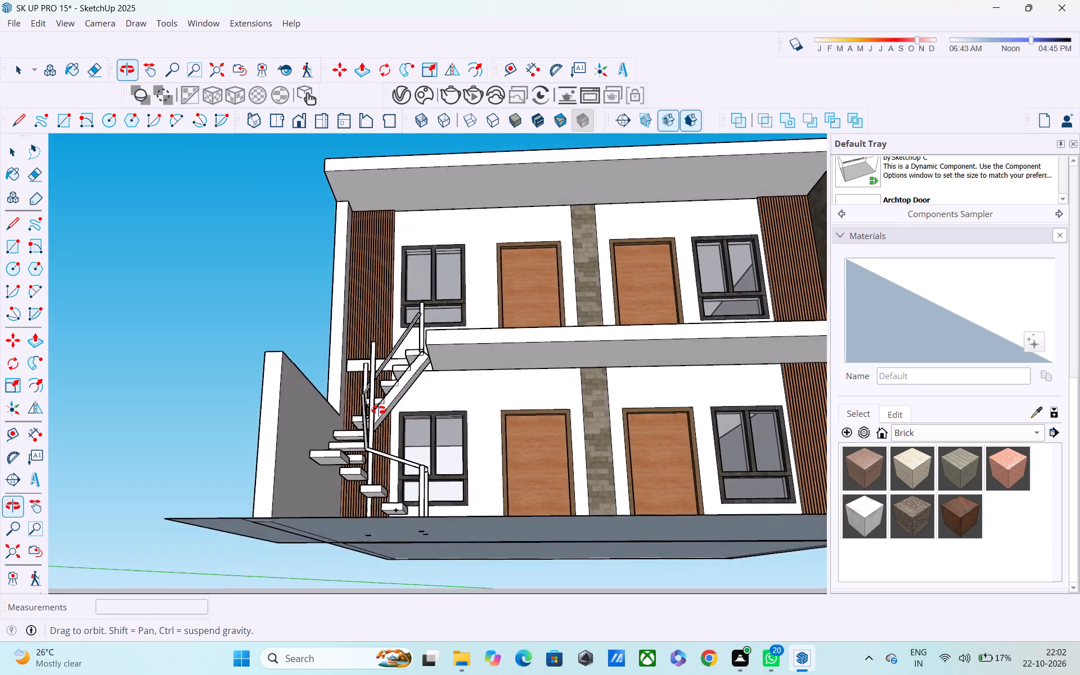
middle_click_drag(379, 410, 301, 484)
scroll(333, 533, "up", 5)
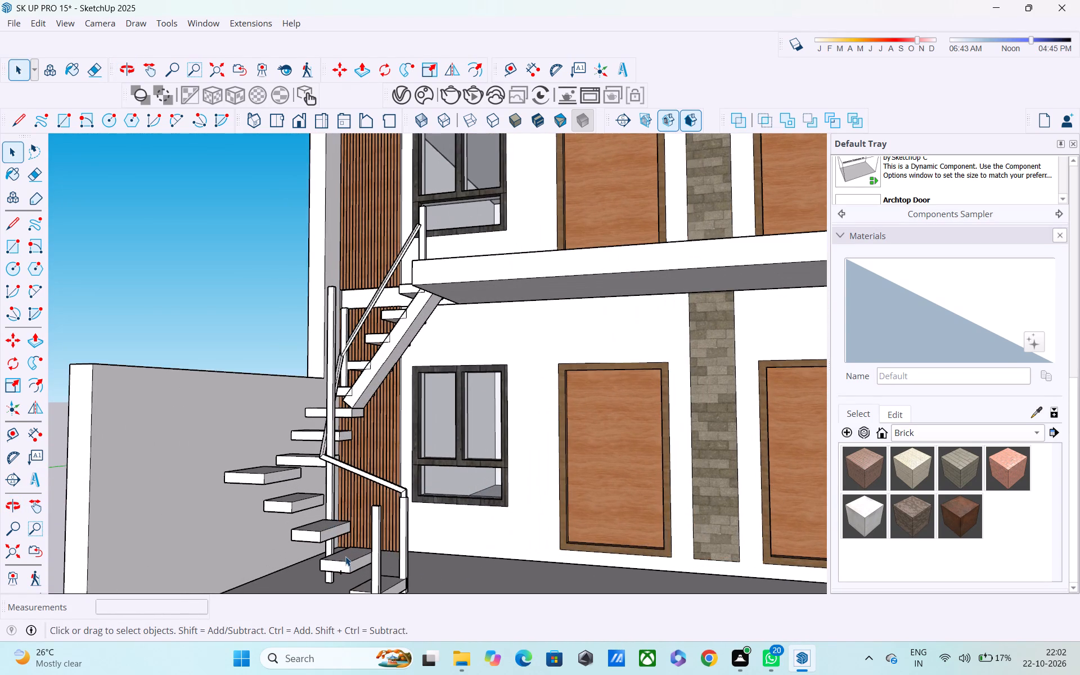
middle_click_drag(345, 556, 339, 496)
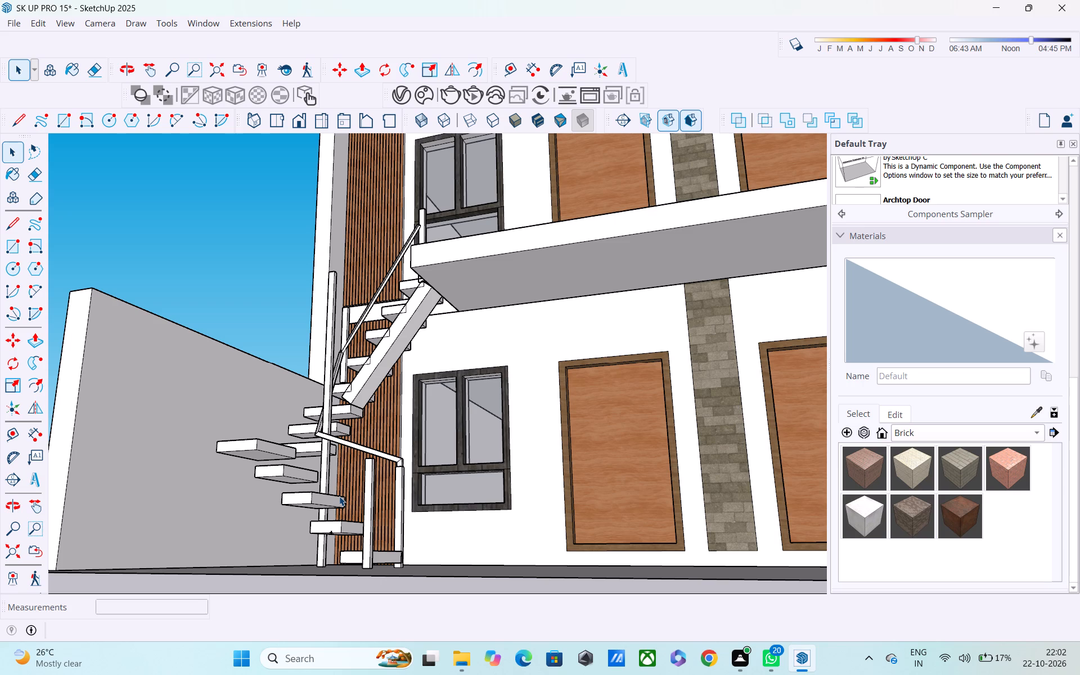
scroll(362, 514, "up", 1)
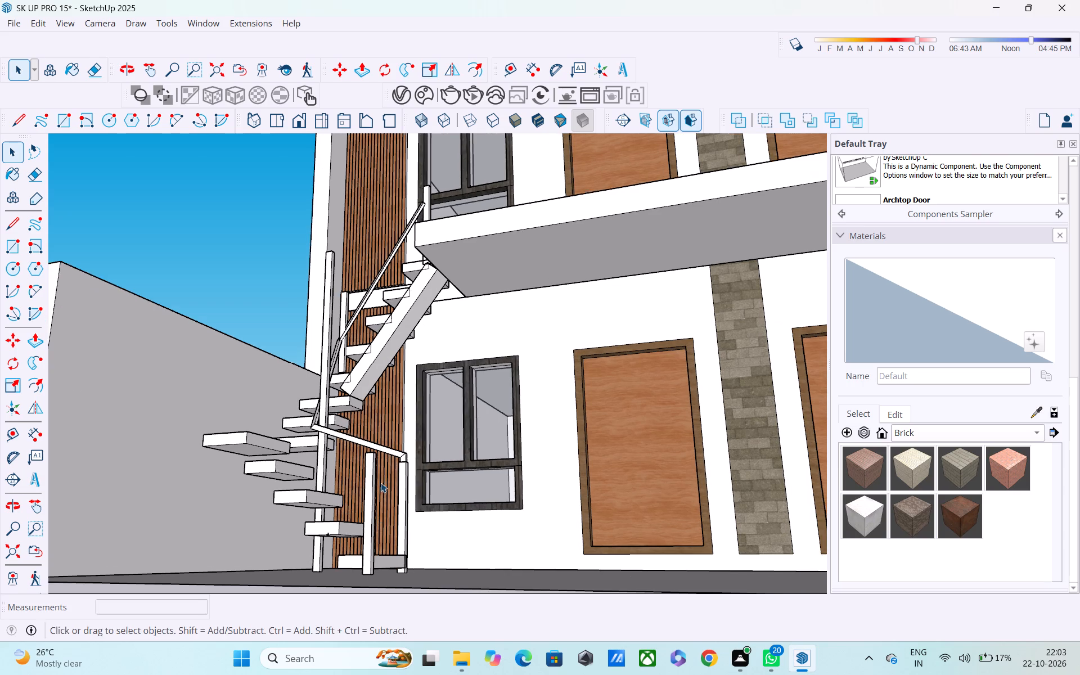
Draw a rectangle about 1 13/16" by 1 1/8" on top of the lower post on the stair side without a handrail.
middle_click_drag(381, 483, 147, 570)
scroll(191, 545, "up", 5)
middle_click_drag(229, 494, 238, 568)
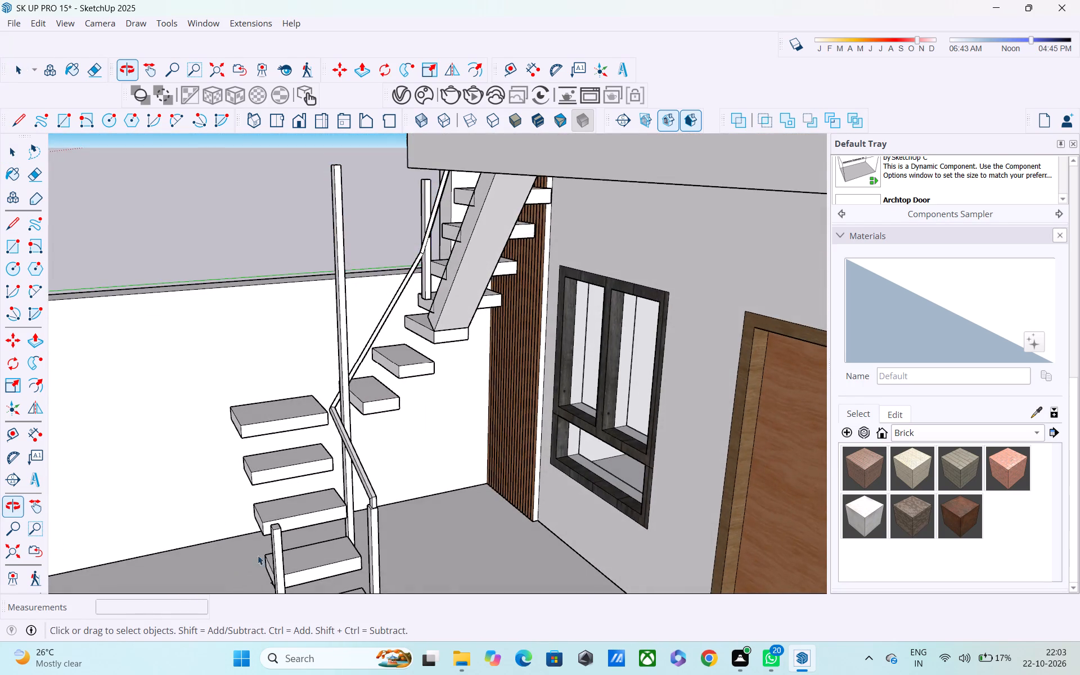
scroll(285, 503, "up", 4)
scroll(267, 546, "up", 4)
middle_click_drag(266, 547, 251, 498)
scroll(250, 497, "up", 2)
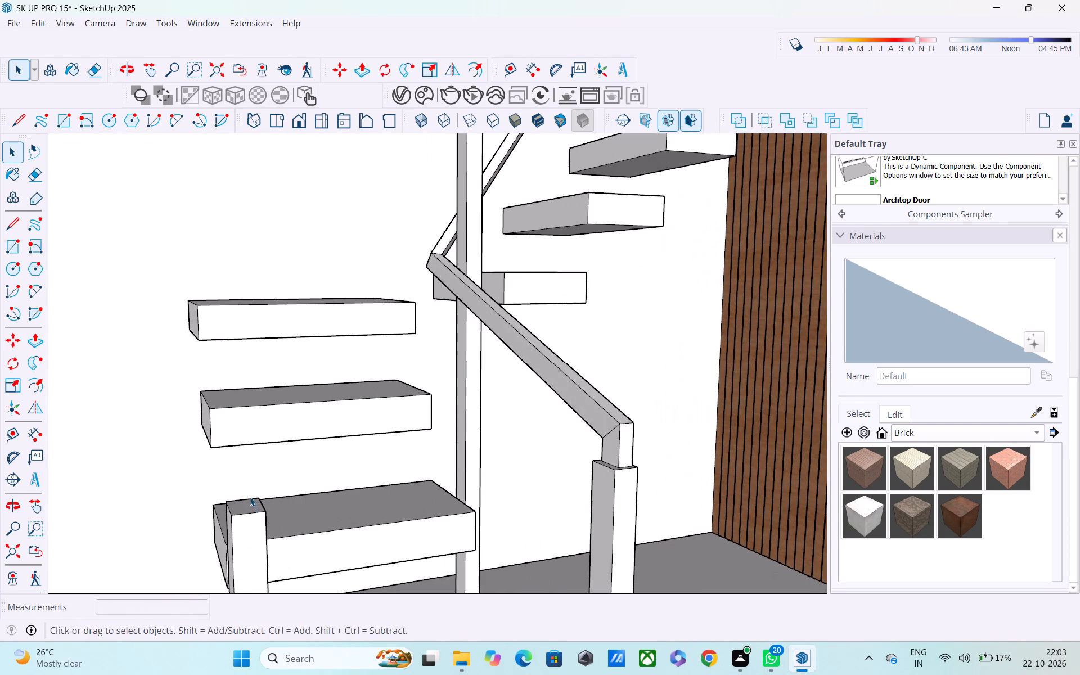
middle_click_drag(250, 497, 262, 456)
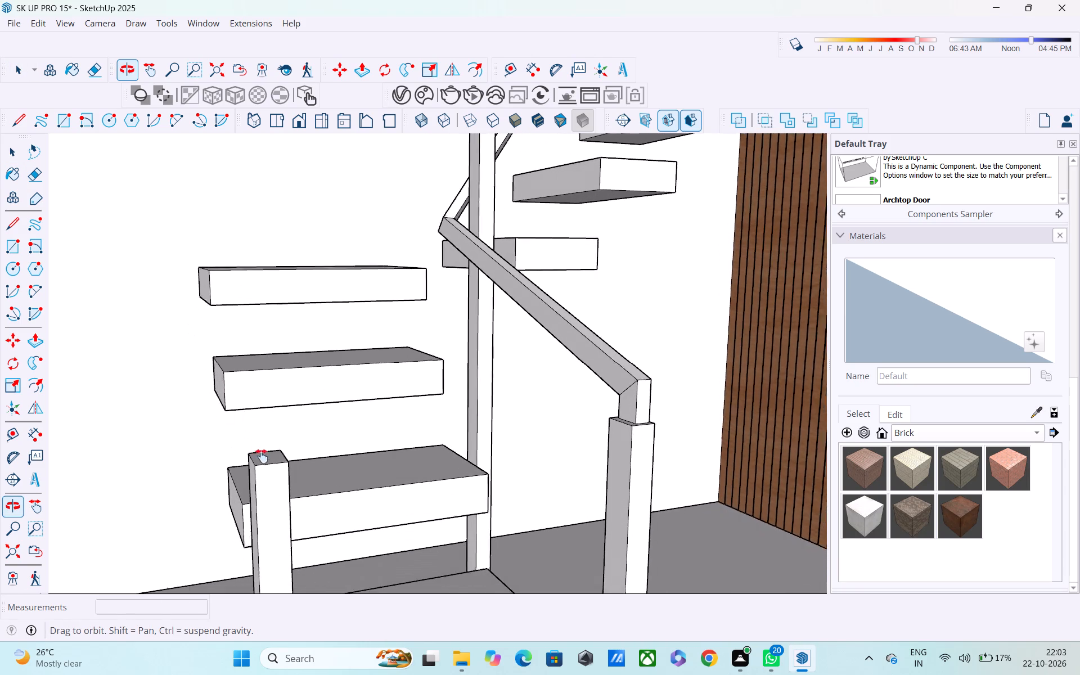
middle_click_drag(262, 456, 263, 454)
scroll(261, 479, "up", 2)
middle_click_drag(278, 449, 289, 539)
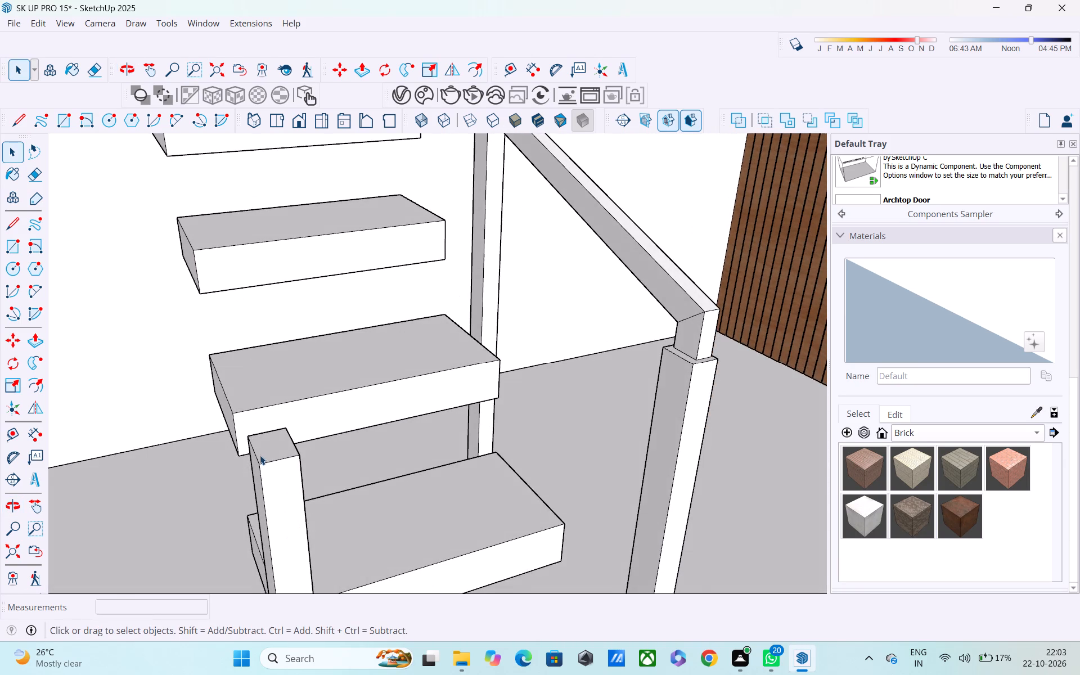
scroll(260, 455, "up", 1)
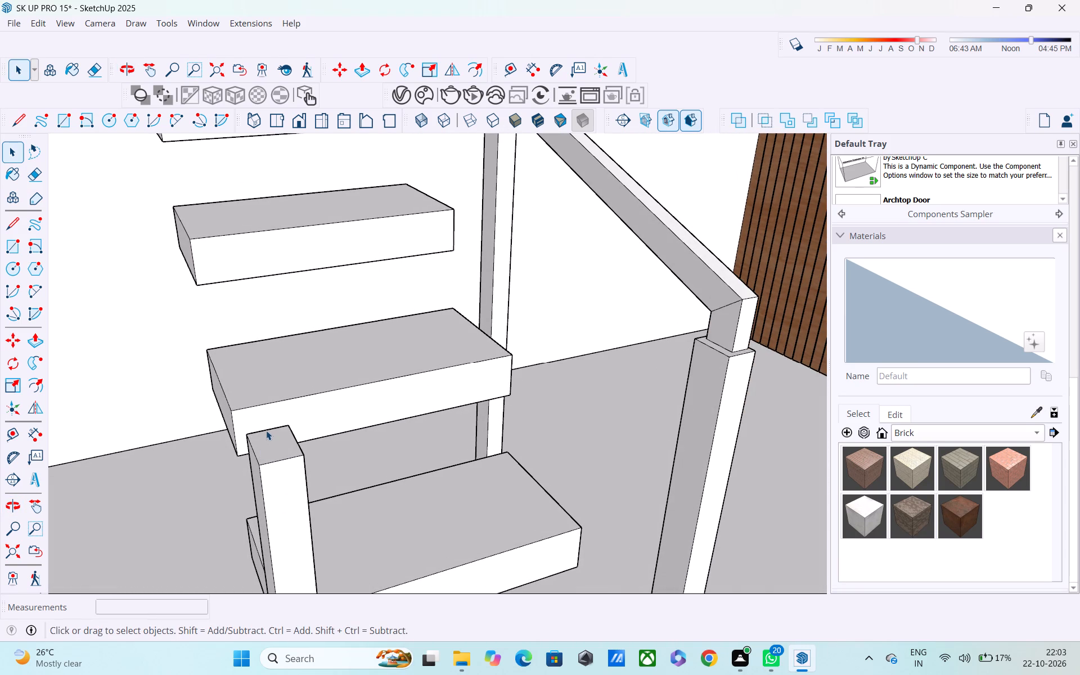
key("r")
middle_click_drag(259, 444, 276, 510)
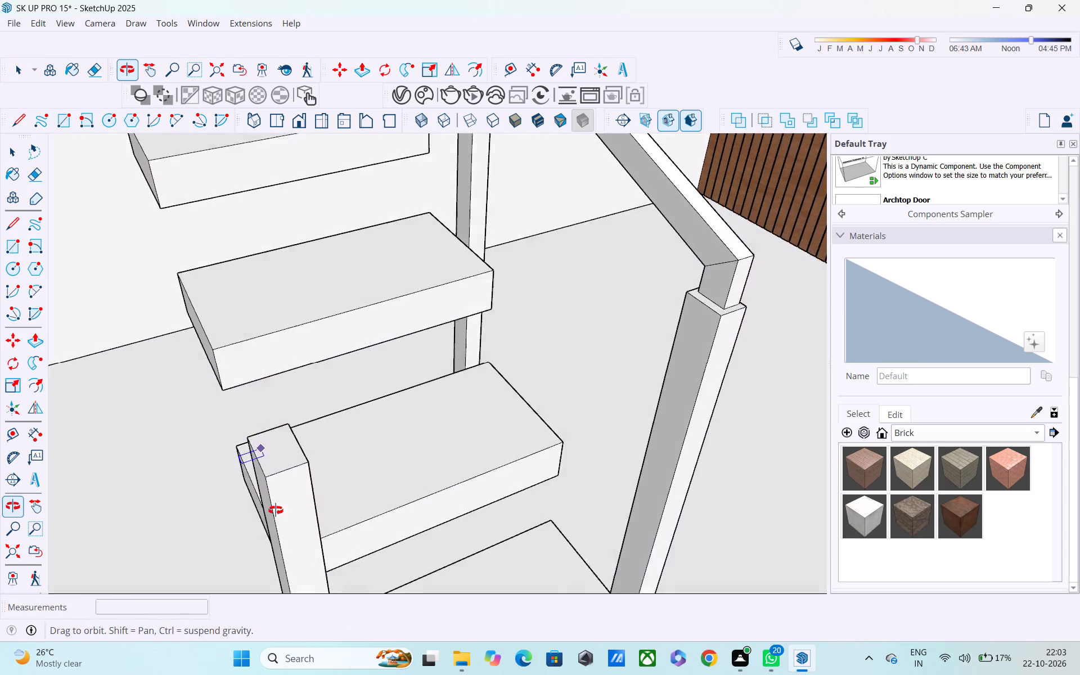
middle_click_drag(276, 510, 280, 525)
scroll(268, 452, "up", 3)
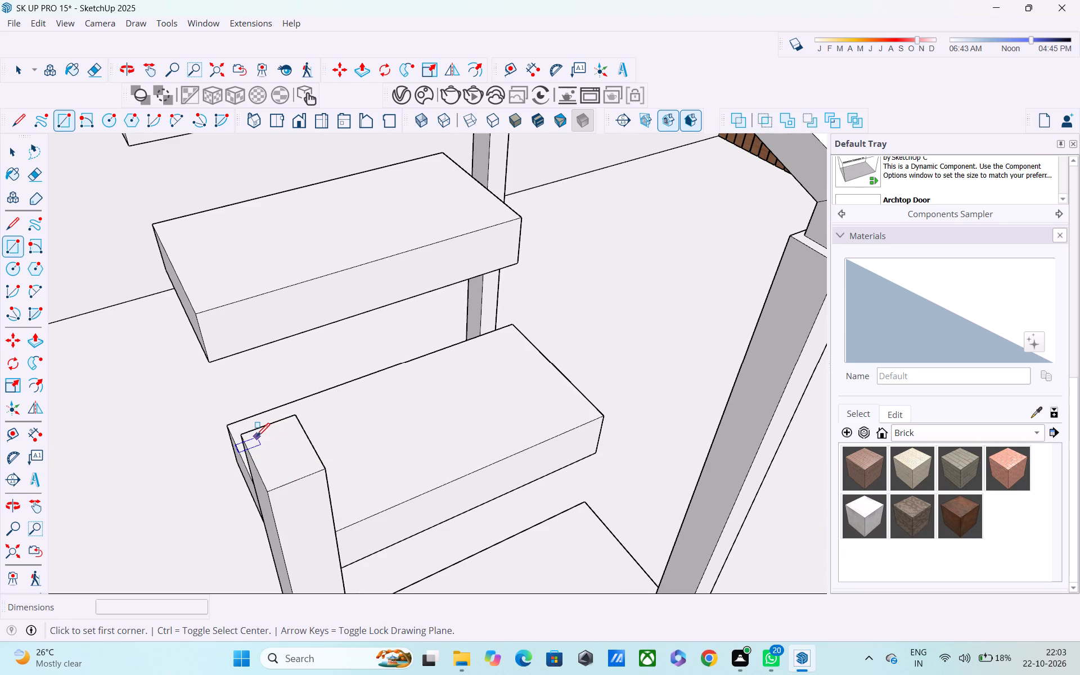
left_click(256, 438)
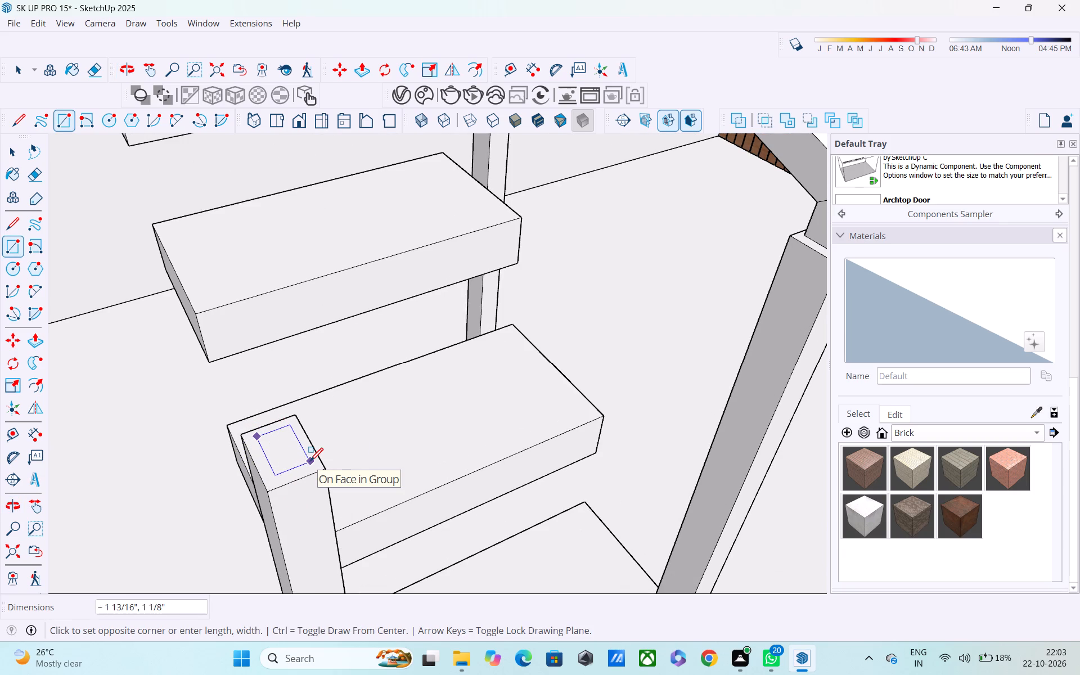
left_click(309, 461)
Draw a vertical line about 1 1/2" up from the centre of the rectangle on the lower post's top.
key("semicolon")
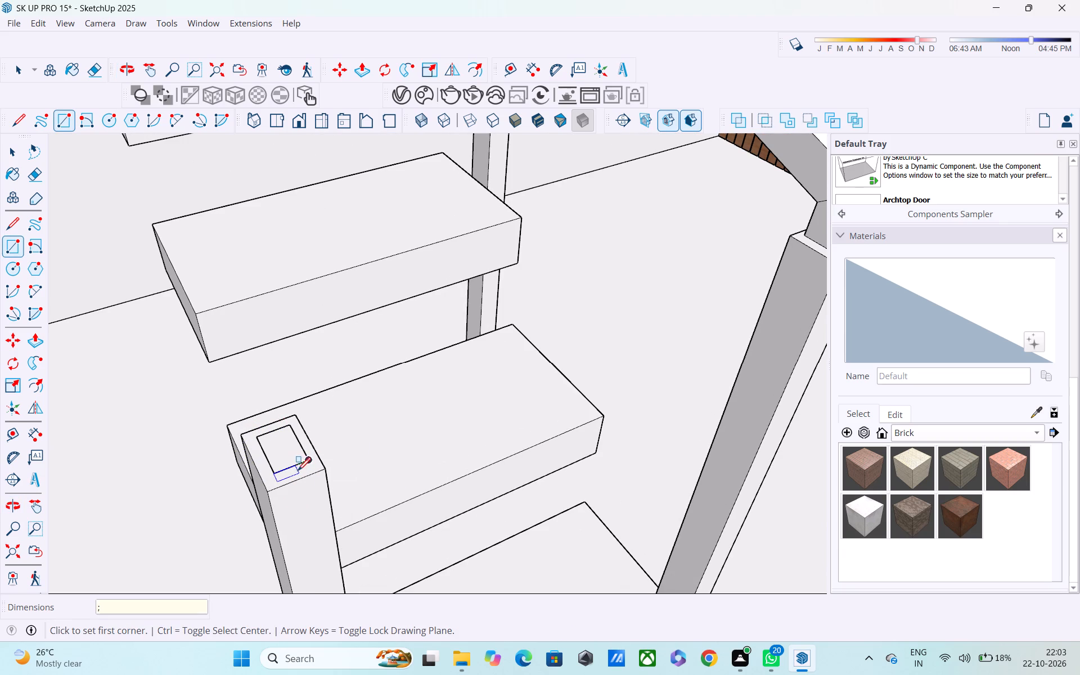
key("l")
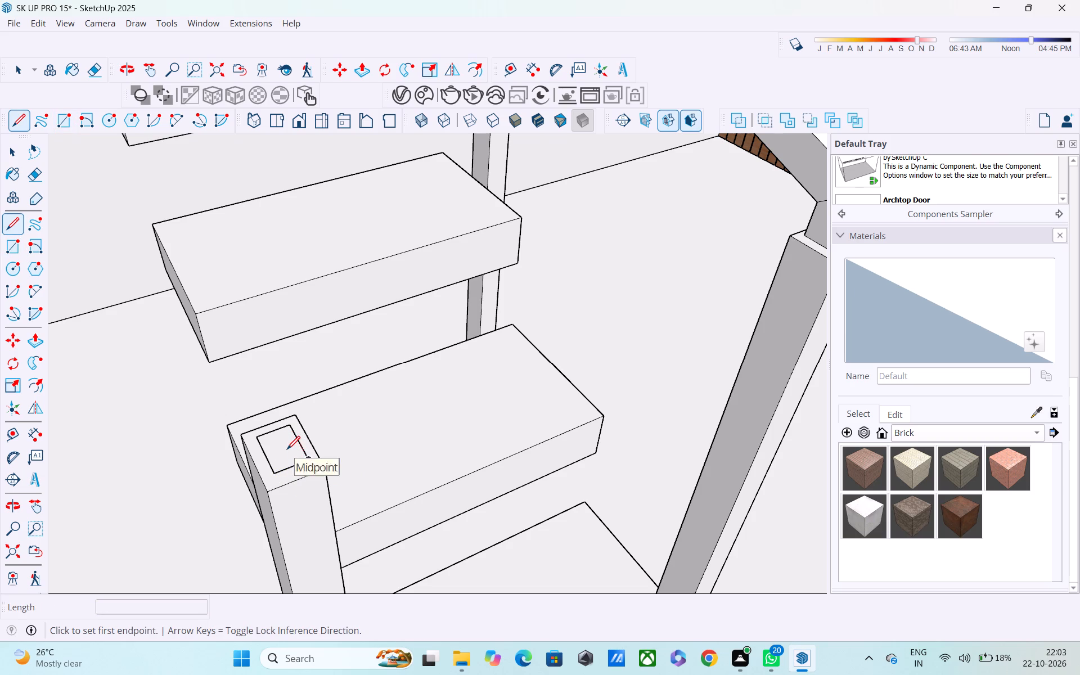
left_click(283, 449)
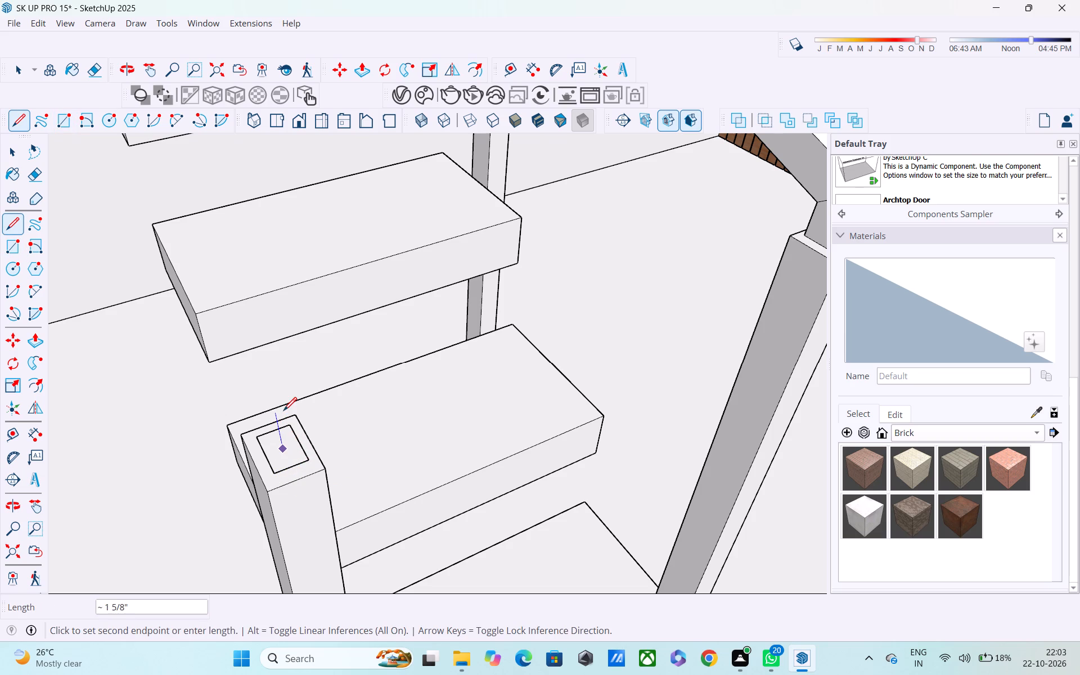
middle_click_drag(284, 413, 395, 337)
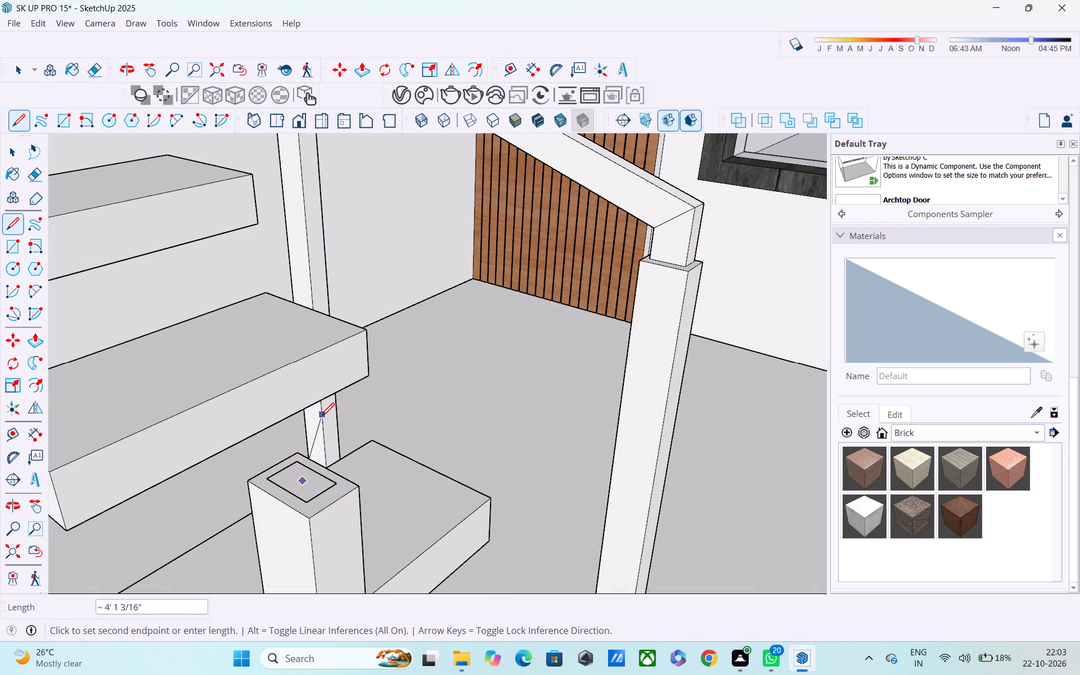
left_click(296, 442)
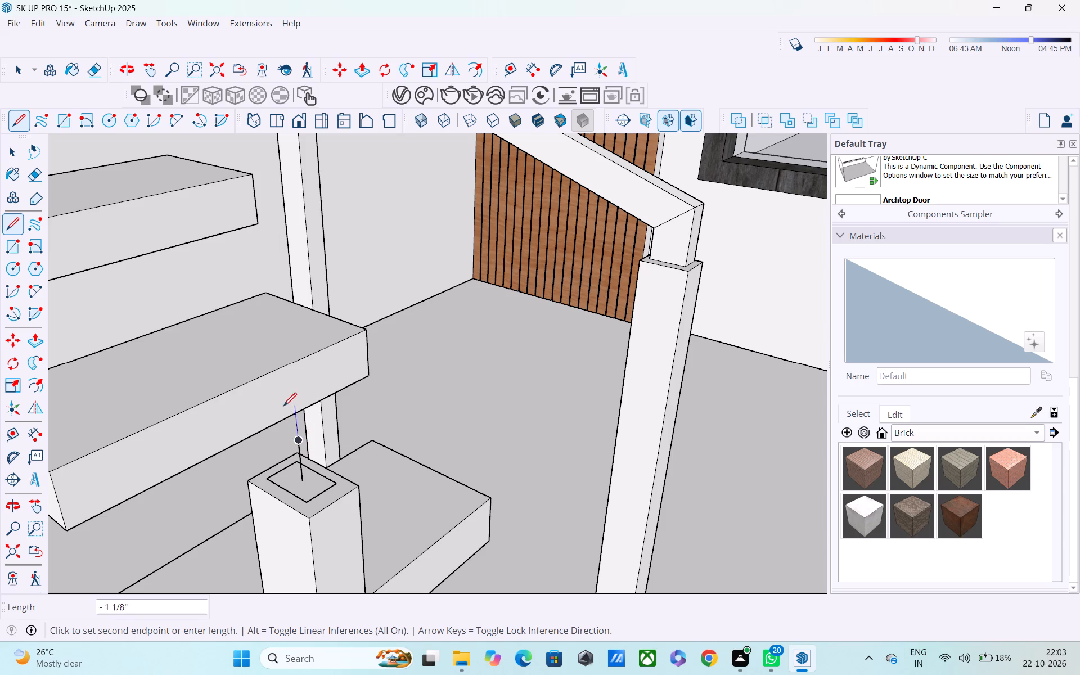
Continue the path with a sloped line about 5' 7 1/2" long, rising alongside the lower stair flight's open side.
middle_click_drag(275, 417, 434, 472, "shift")
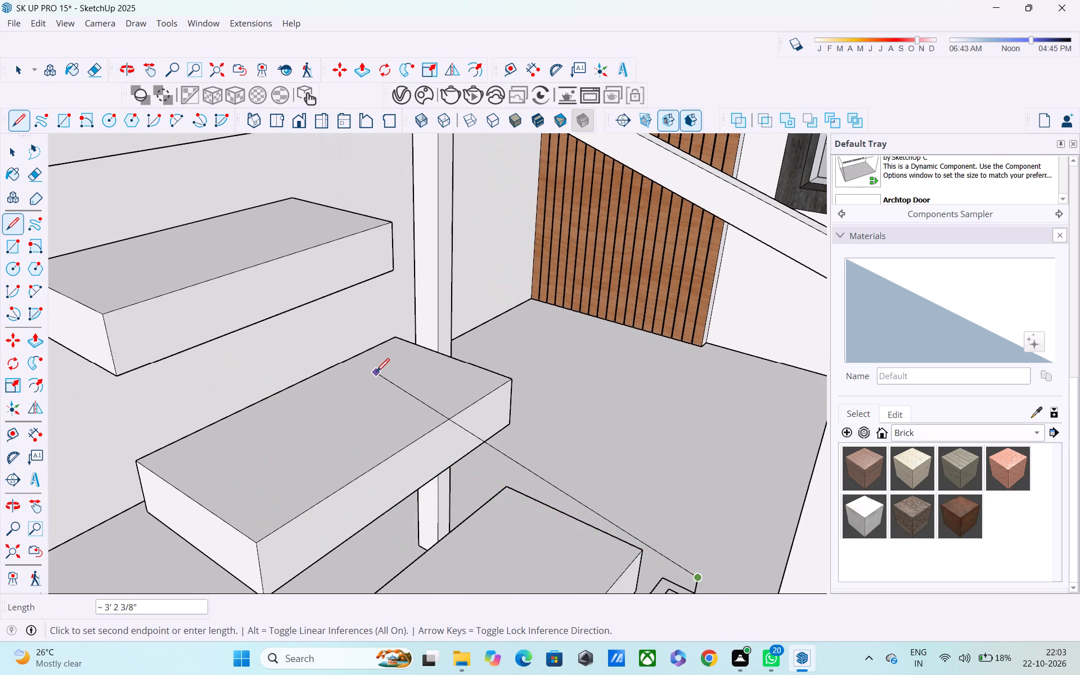
scroll(373, 373, "down", 1)
middle_click_drag(381, 382, 632, 503, "shift")
middle_click_drag(219, 270, 219, 324)
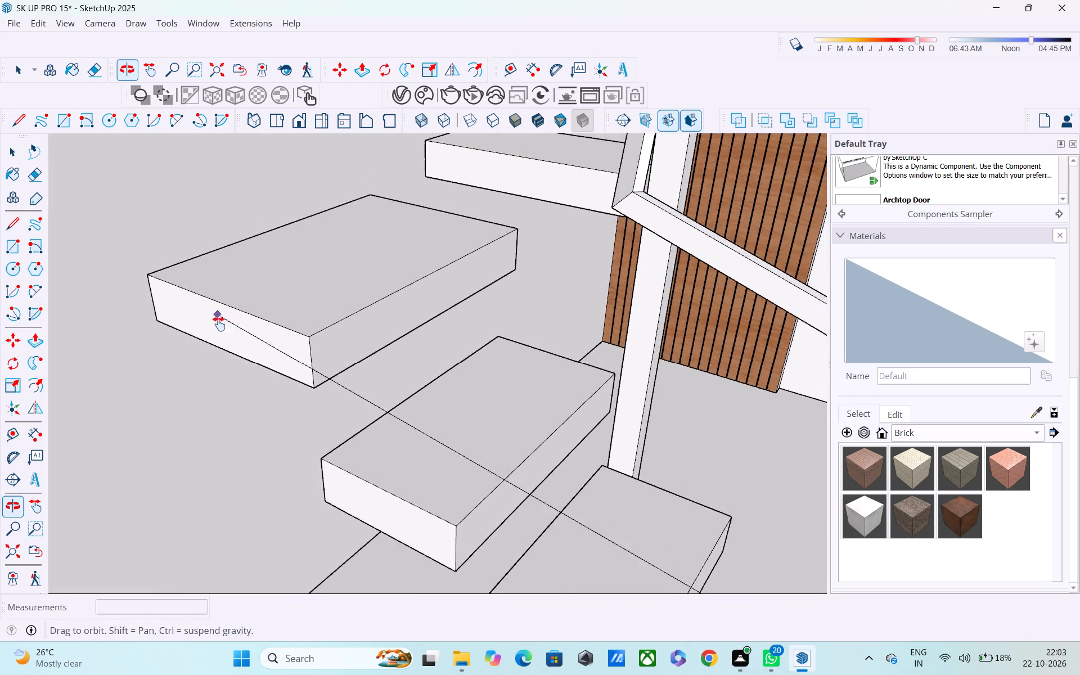
middle_click_drag(219, 324, 146, 326)
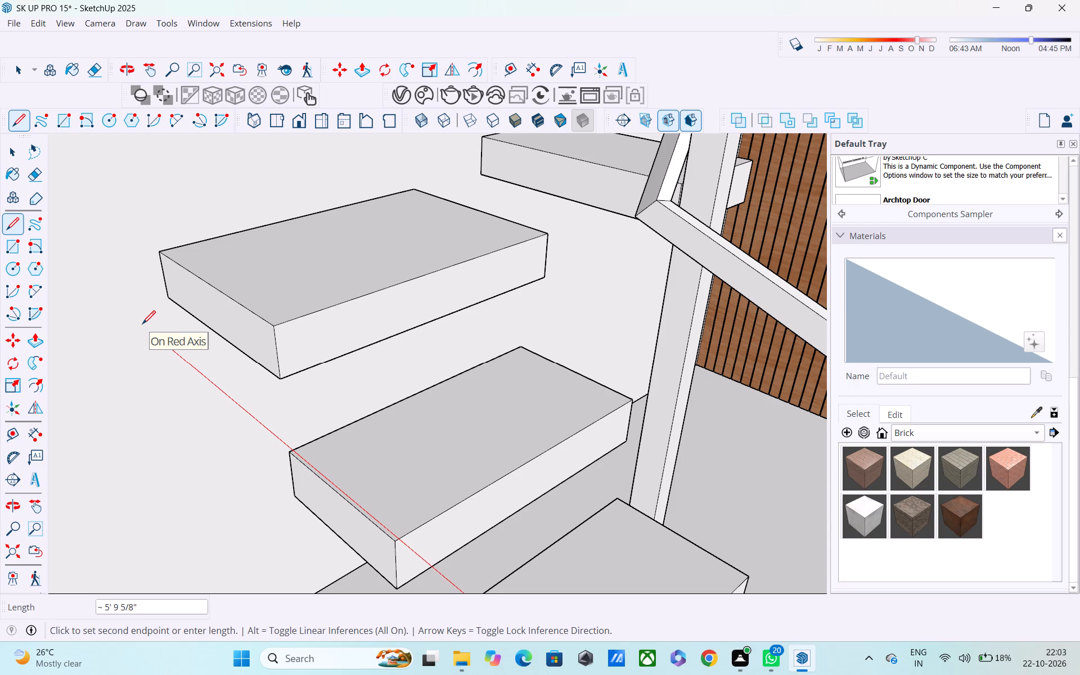
middle_click_drag(259, 428, 164, 344)
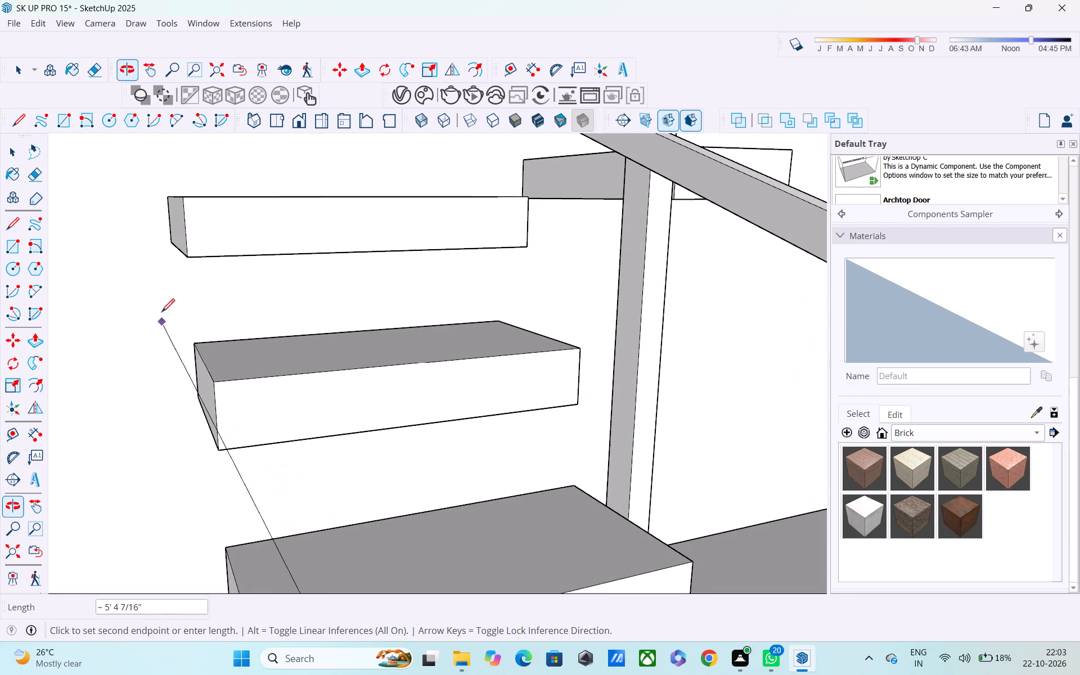
middle_click_drag(179, 187, 225, 316, "shift")
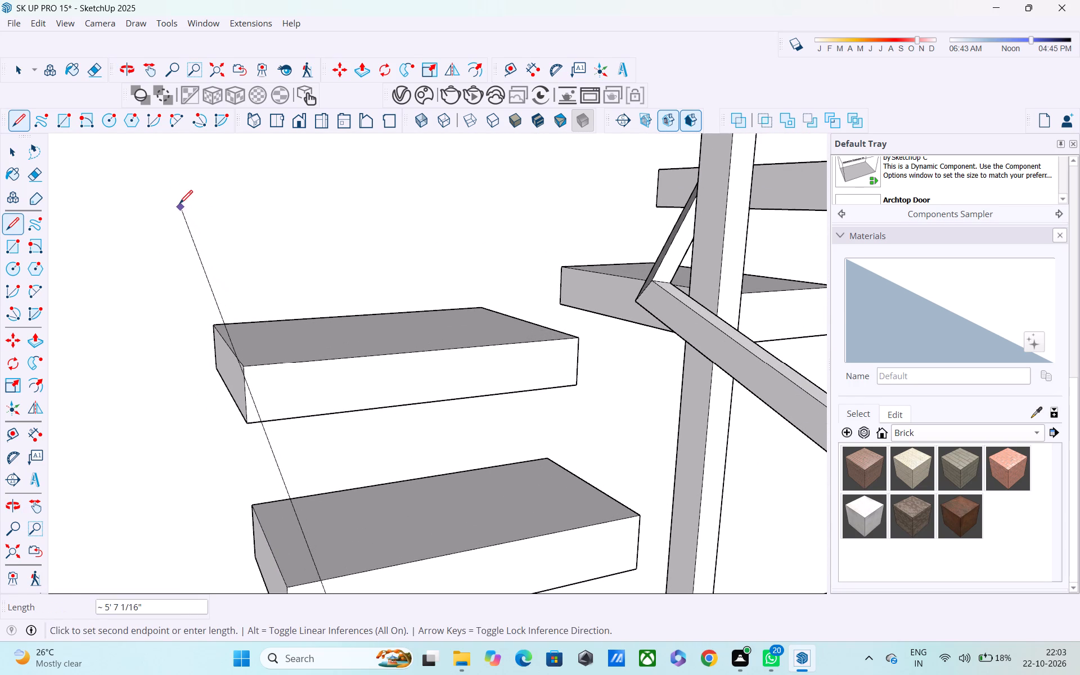
middle_click_drag(179, 204, 140, 184)
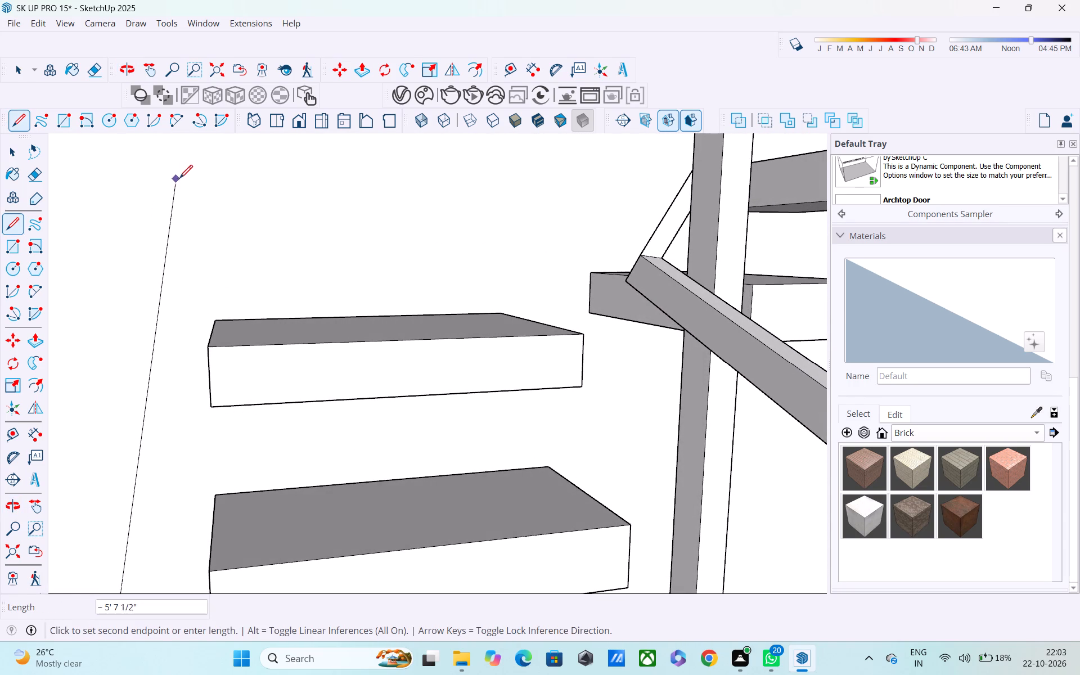
left_click(204, 145)
middle_click_drag(242, 322, 424, 217)
scroll(338, 289, "down", 1)
scroll(436, 250, "down", 6)
middle_click_drag(449, 285, 439, 375)
scroll(434, 375, "down", 3)
key("space")
Extrude the post-top rectangle with Follow Me along the vertical and sloped path lines to the upper end.
middle_click_drag(570, 372, 478, 416)
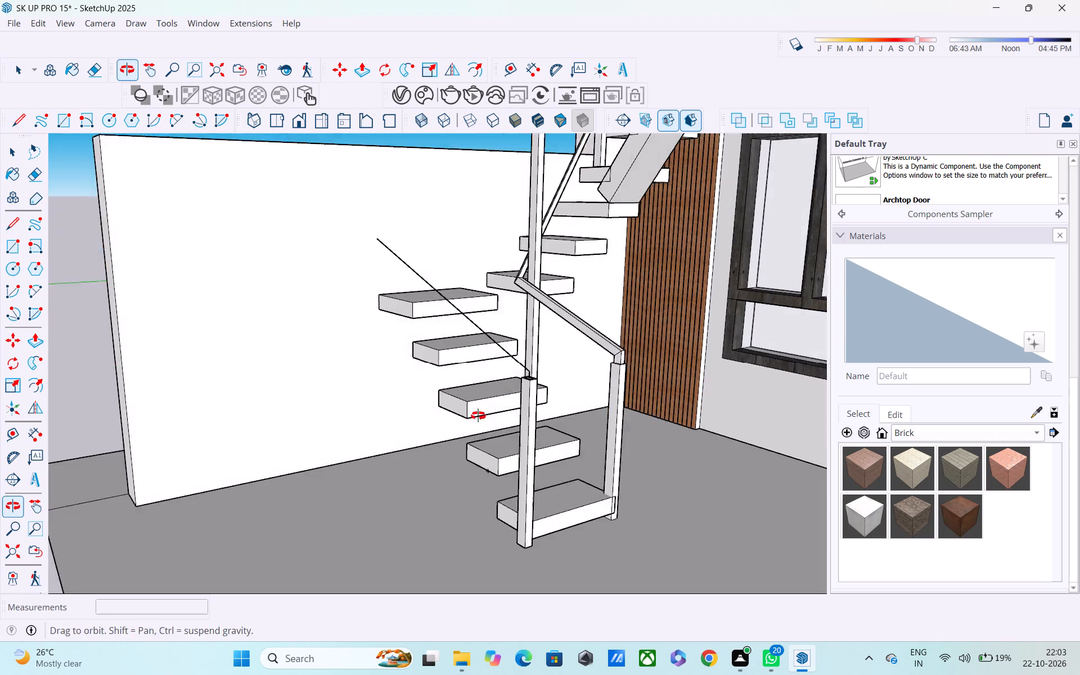
middle_click_drag(478, 416, 473, 420)
scroll(473, 420, "down", 1)
scroll(488, 395, "up", 7)
middle_click_drag(535, 392, 454, 502)
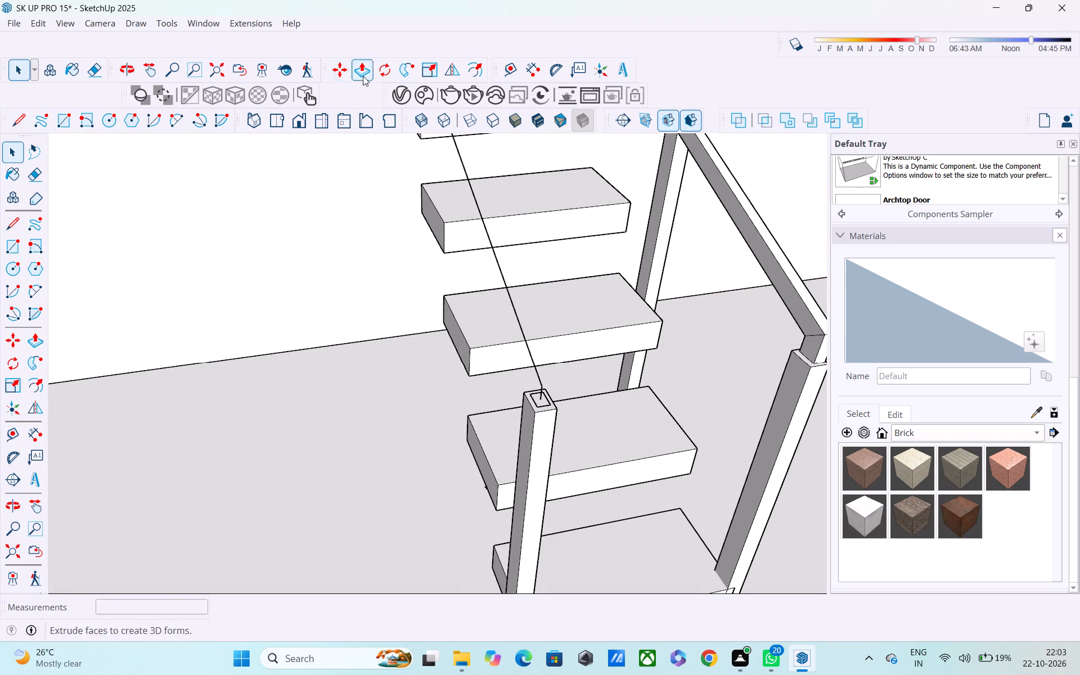
left_click(400, 64)
scroll(543, 421, "up", 3)
left_click(538, 395)
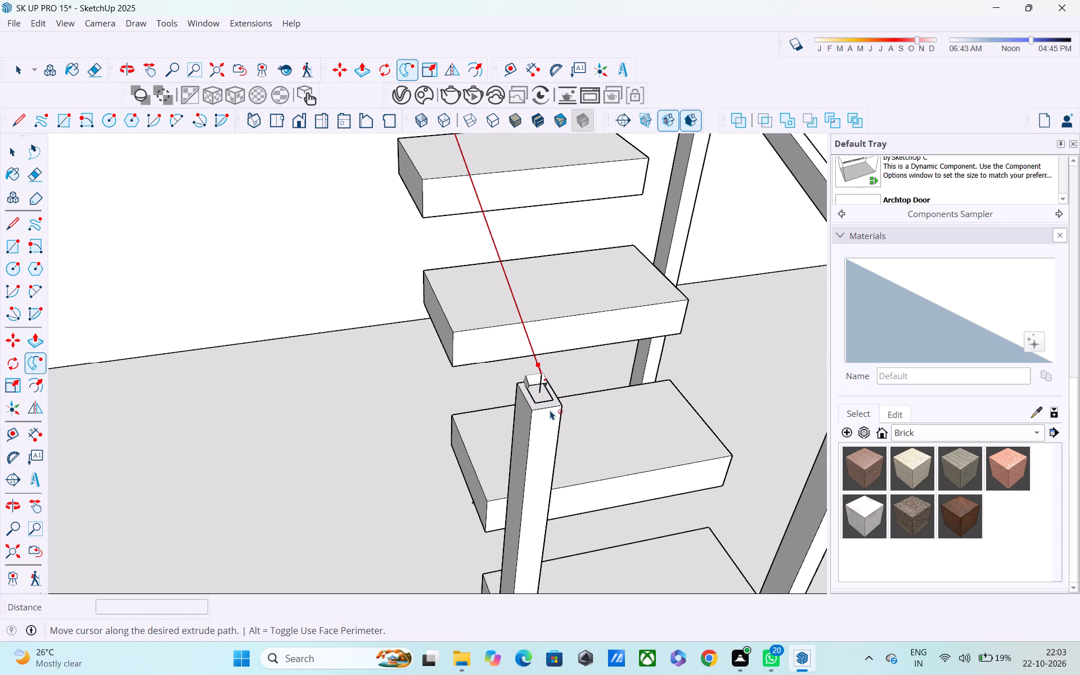
key("Escape")
middle_click_drag(550, 387, 542, 434)
scroll(541, 402, "up", 5)
left_click(541, 402)
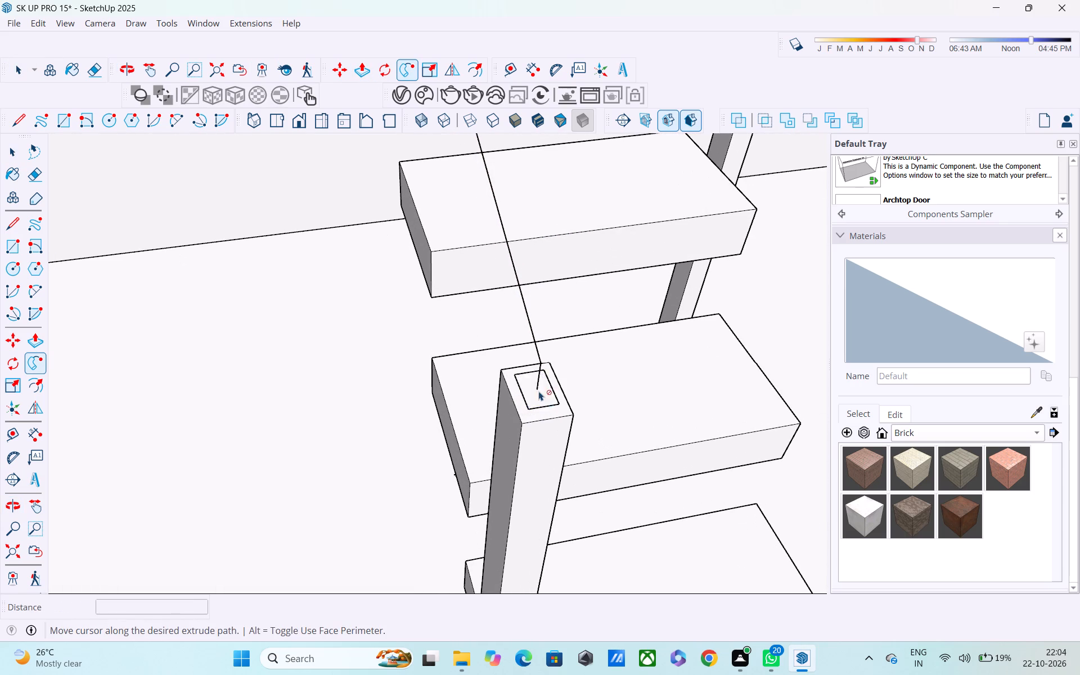
scroll(517, 298, "down", 3)
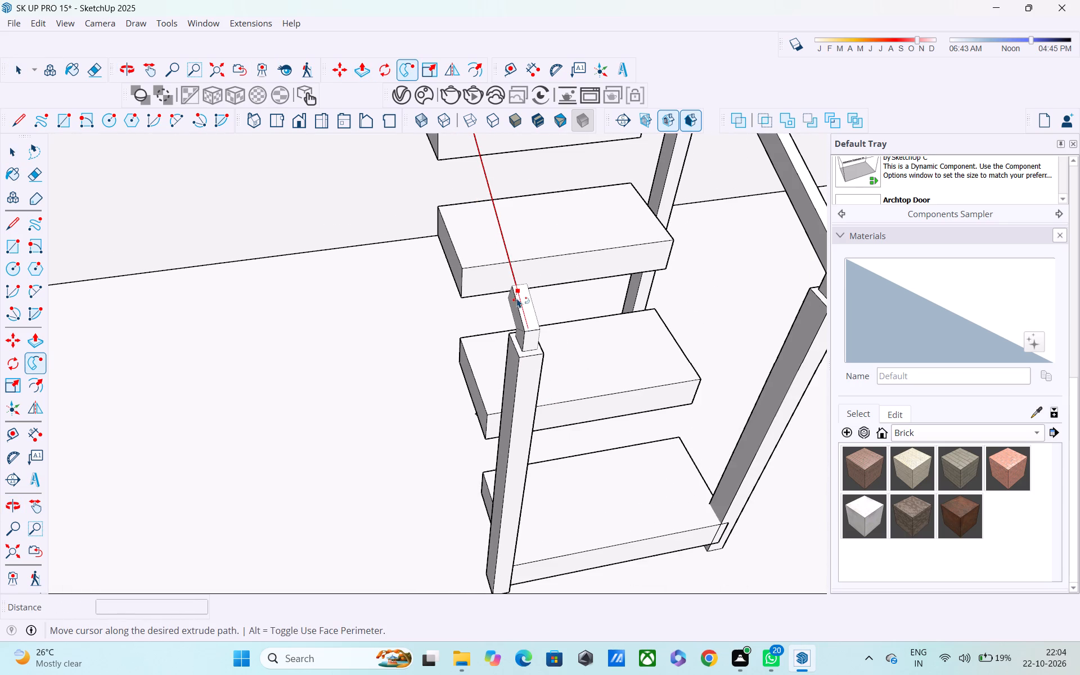
middle_click_drag(516, 298, 543, 470)
middle_click_drag(492, 321, 537, 471)
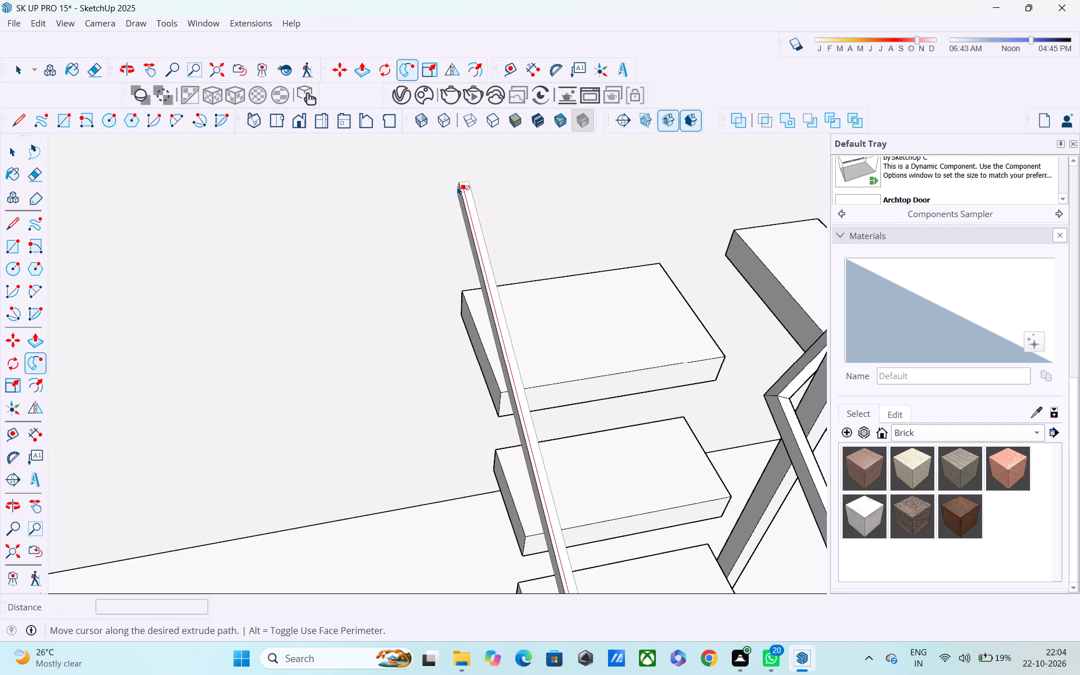
left_click(457, 186)
Examine the new lower-flight handrail and the posts at the stair turn from several angles.
middle_click_drag(511, 358, 505, 182)
scroll(559, 236, "down", 4)
scroll(581, 338, "down", 1)
middle_click_drag(581, 338, 717, 281)
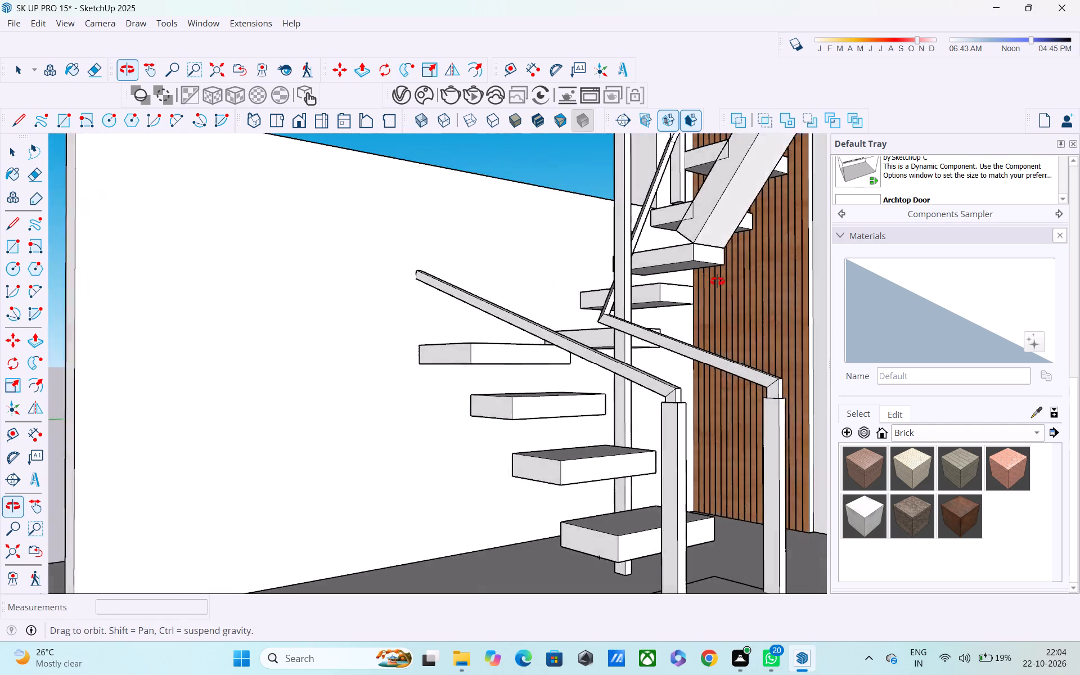
middle_click_drag(717, 281, 808, 269)
scroll(507, 435, "down", 3)
middle_click_drag(508, 445, 596, 396)
middle_click_drag(586, 412, 600, 481)
scroll(586, 415, "down", 1)
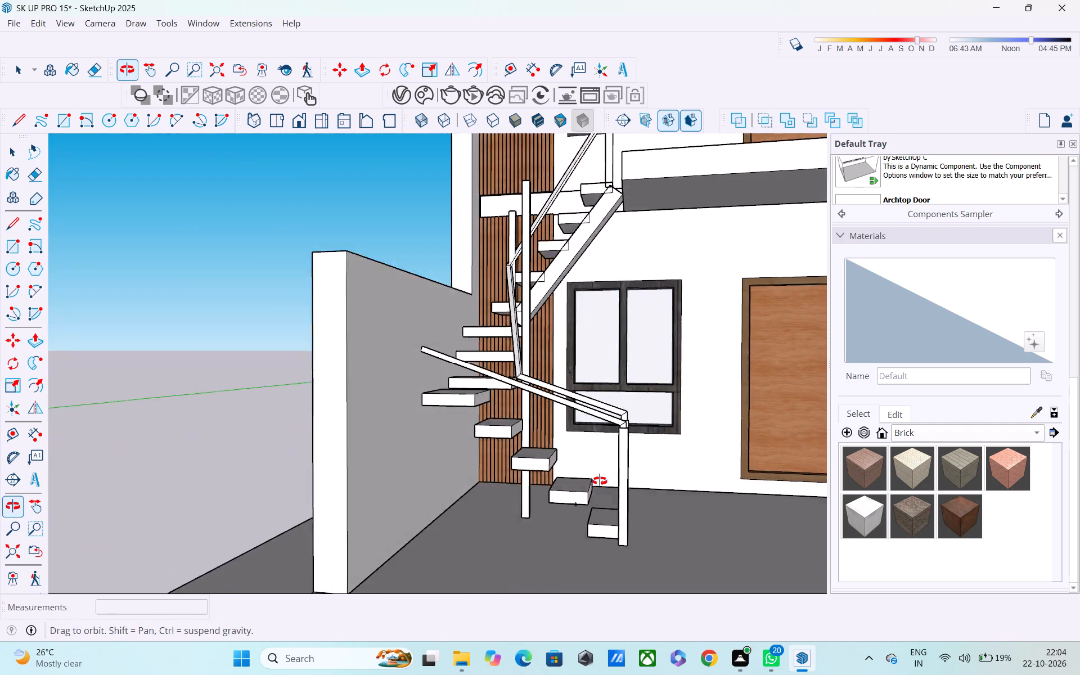
middle_click_drag(600, 481, 597, 500)
middle_click_drag(506, 336, 699, 425)
middle_click_drag(490, 297, 780, 403)
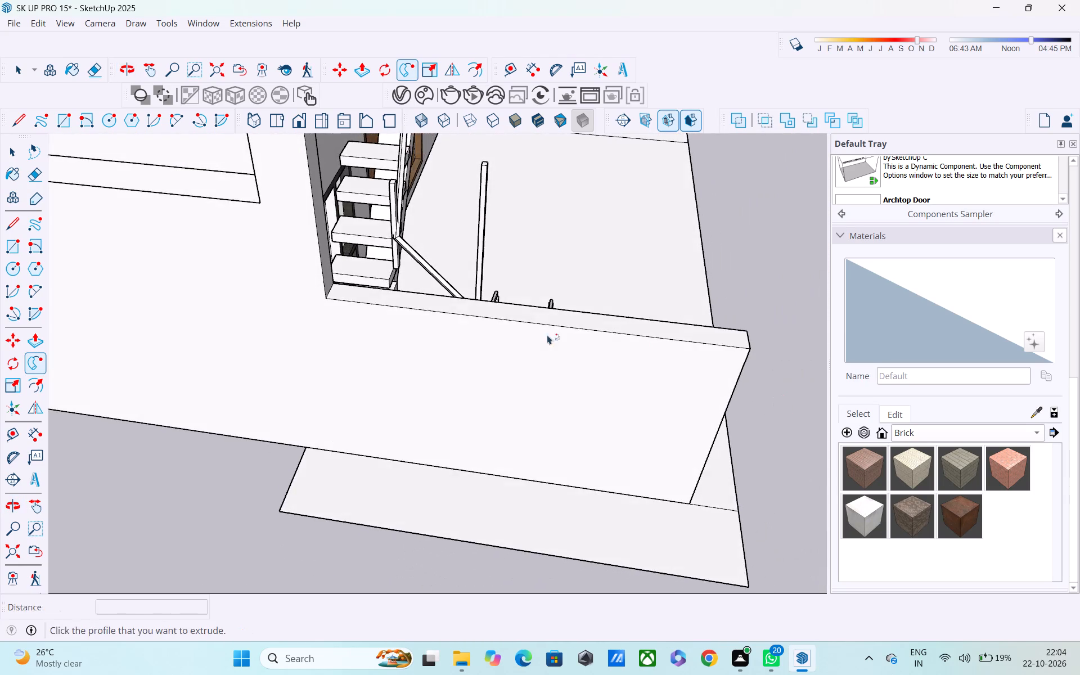
middle_click_drag(431, 305, 515, 428)
scroll(526, 331, "up", 3)
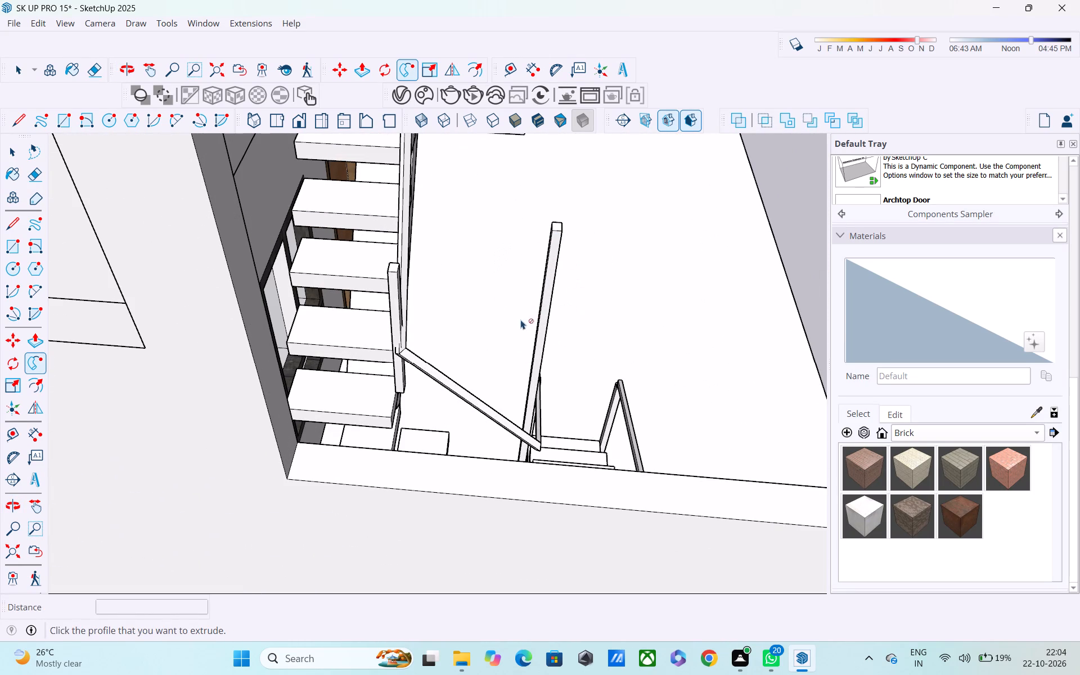
middle_click_drag(543, 344, 219, 316)
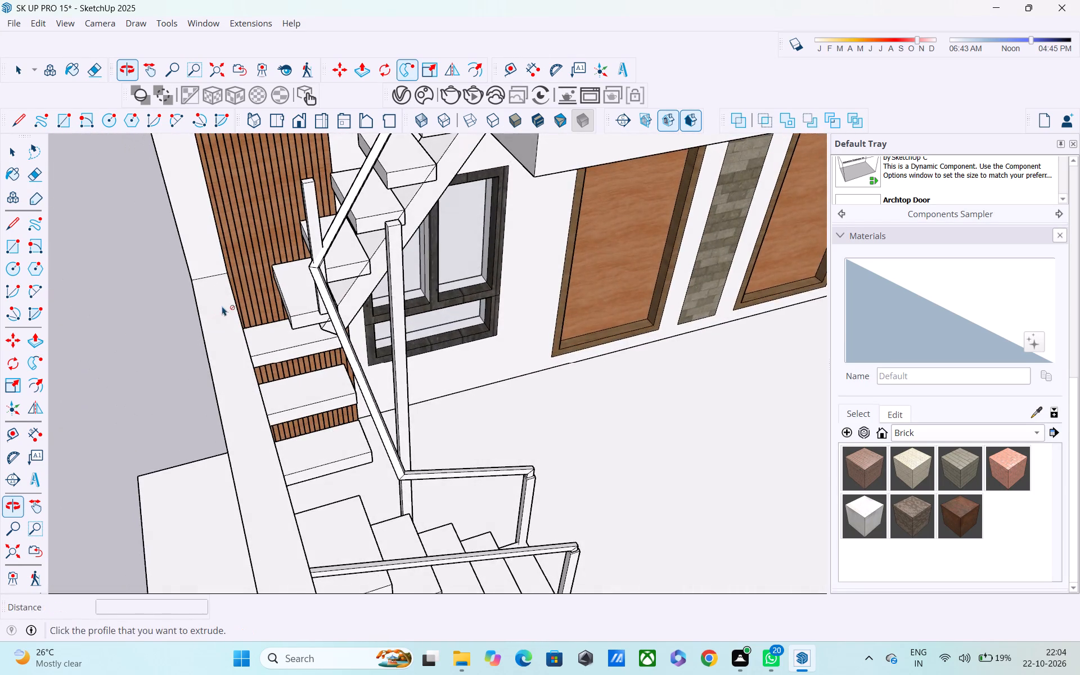
middle_click_drag(380, 262, 325, 219)
scroll(412, 242, "up", 2)
scroll(411, 242, "down", 1)
middle_click_drag(403, 245, 282, 296)
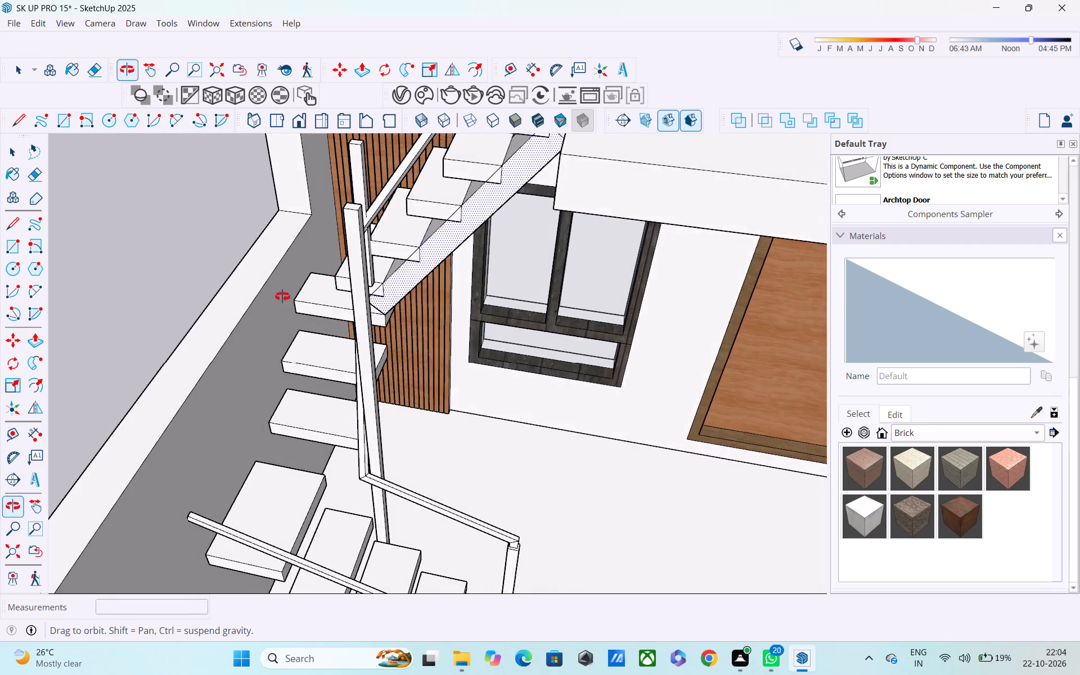
middle_click_drag(282, 296, 282, 296)
scroll(282, 295, "down", 1)
scroll(308, 293, "up", 1)
middle_click_drag(310, 293, 456, 236)
middle_click_drag(376, 305, 407, 256)
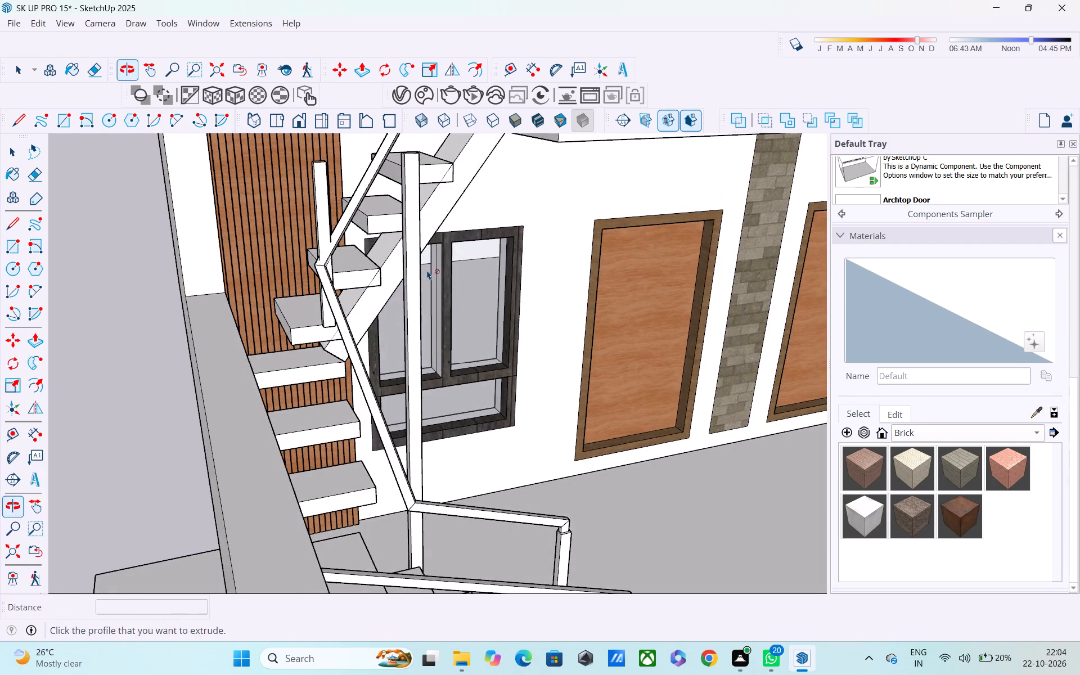
middle_click_drag(435, 275, 740, 268)
middle_click_drag(381, 304, 487, 350)
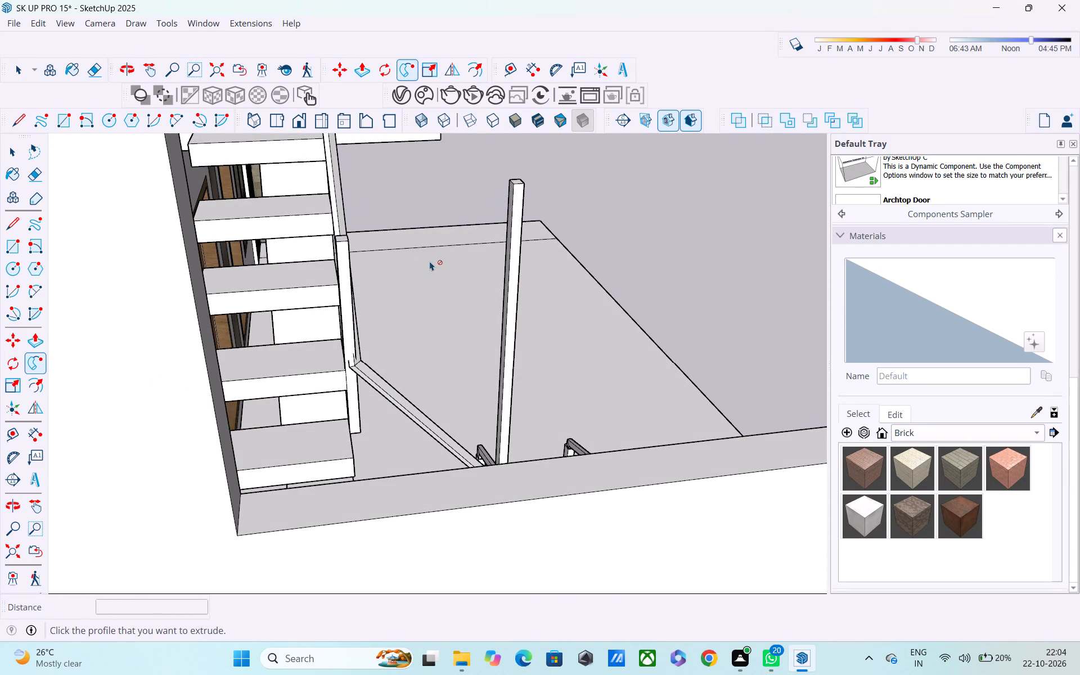
Inside the staircase group, push/pull the tall turn post's top face about 4 5/8" to match the neighbouring short post's top.
key("p")
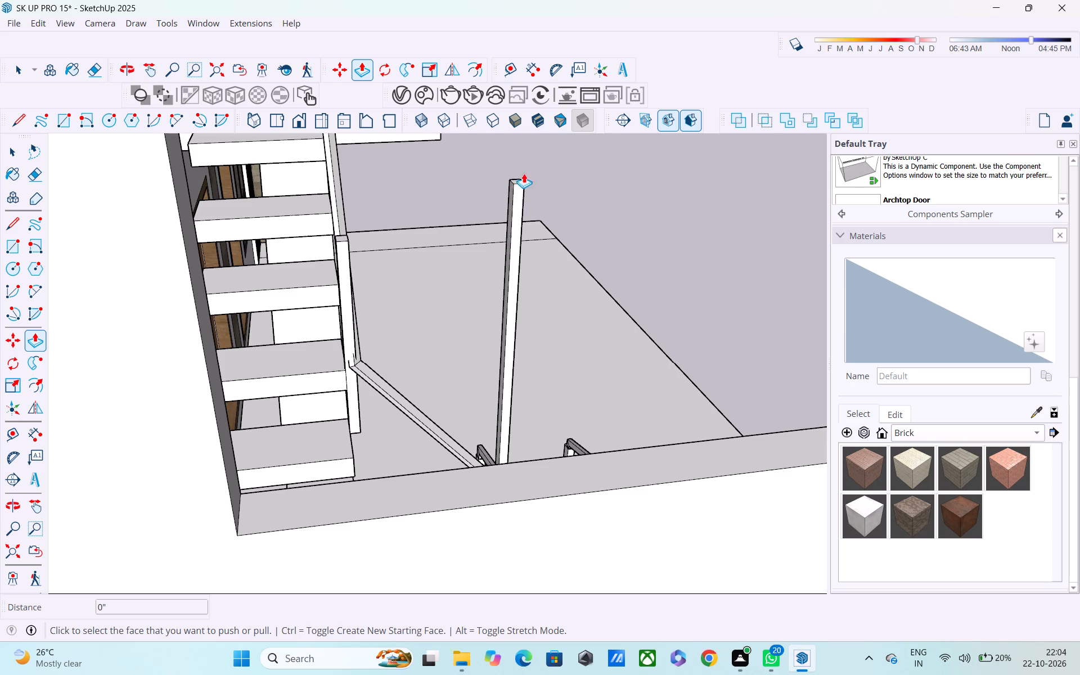
middle_click_drag(526, 177, 505, 290)
scroll(503, 327, "up", 3)
left_click(508, 310)
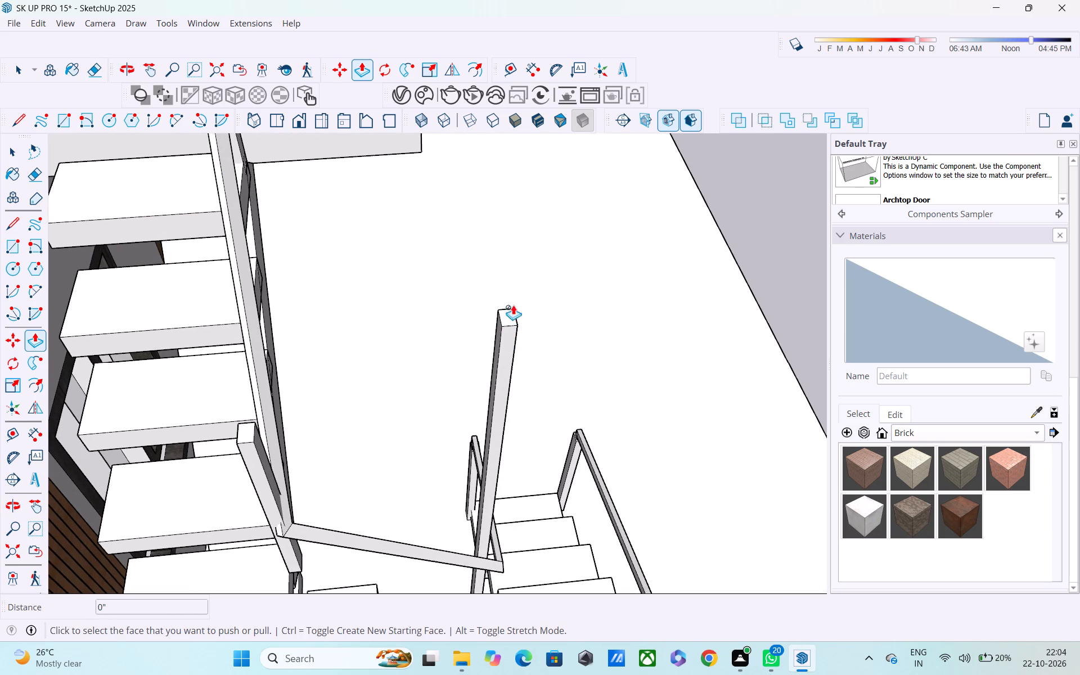
right_click_drag(510, 310, 503, 310)
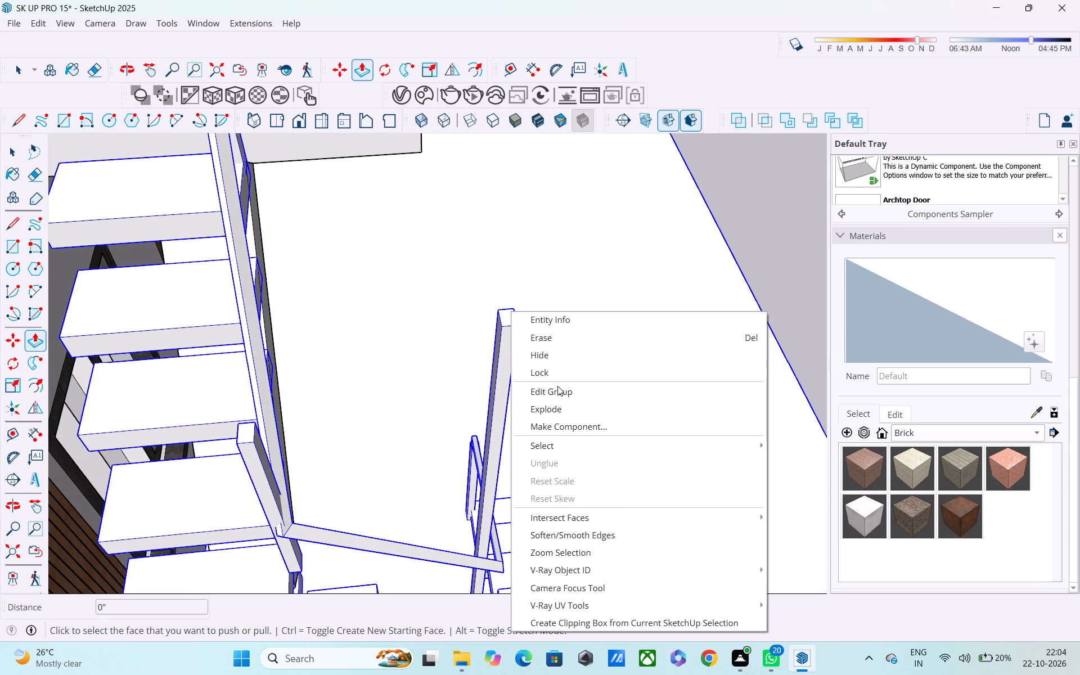
left_click(558, 393)
left_click(510, 314)
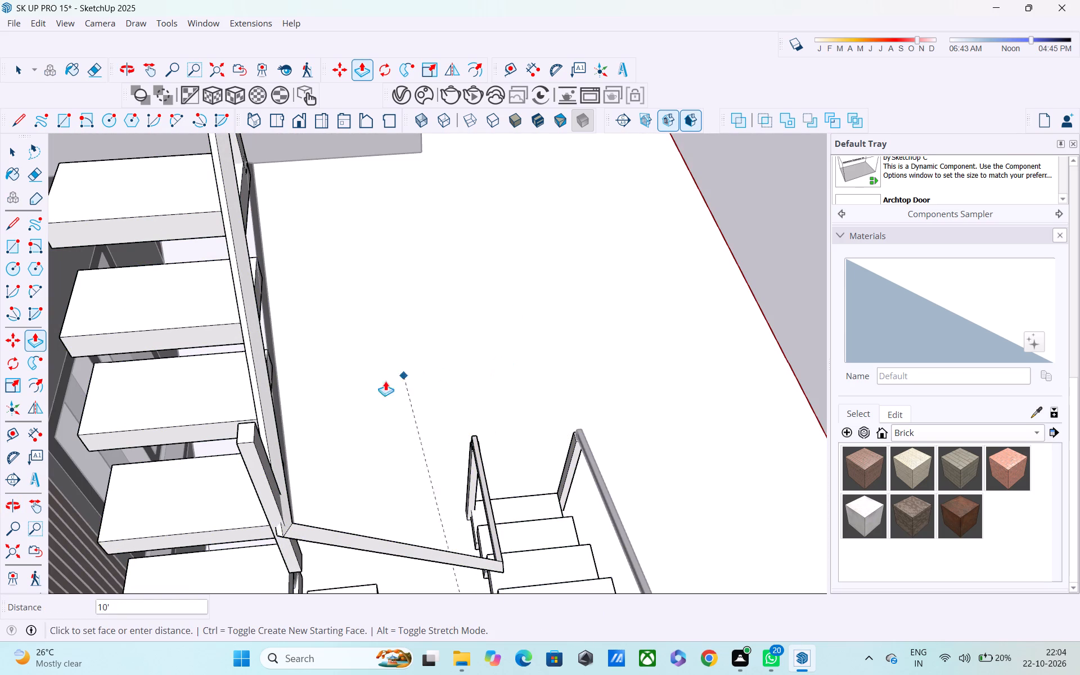
left_click(258, 428)
Examine the adjusted post against the handrails, treads and neighbouring post around the stair turn.
scroll(381, 444, "up", 1)
middle_click_drag(407, 414, 410, 309)
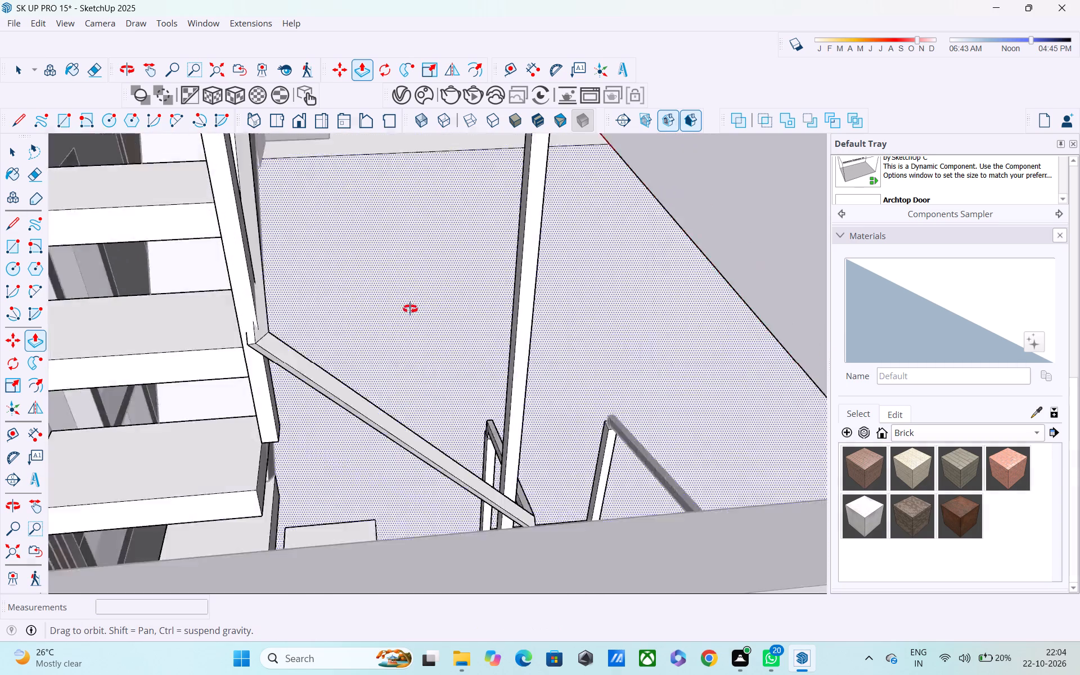
middle_click_drag(410, 309, 304, 390)
scroll(314, 372, "down", 5)
middle_click_drag(304, 361, 6, 338)
scroll(299, 247, "down", 1)
middle_click_drag(299, 247, 247, 173)
middle_click_drag(334, 233, 318, 209)
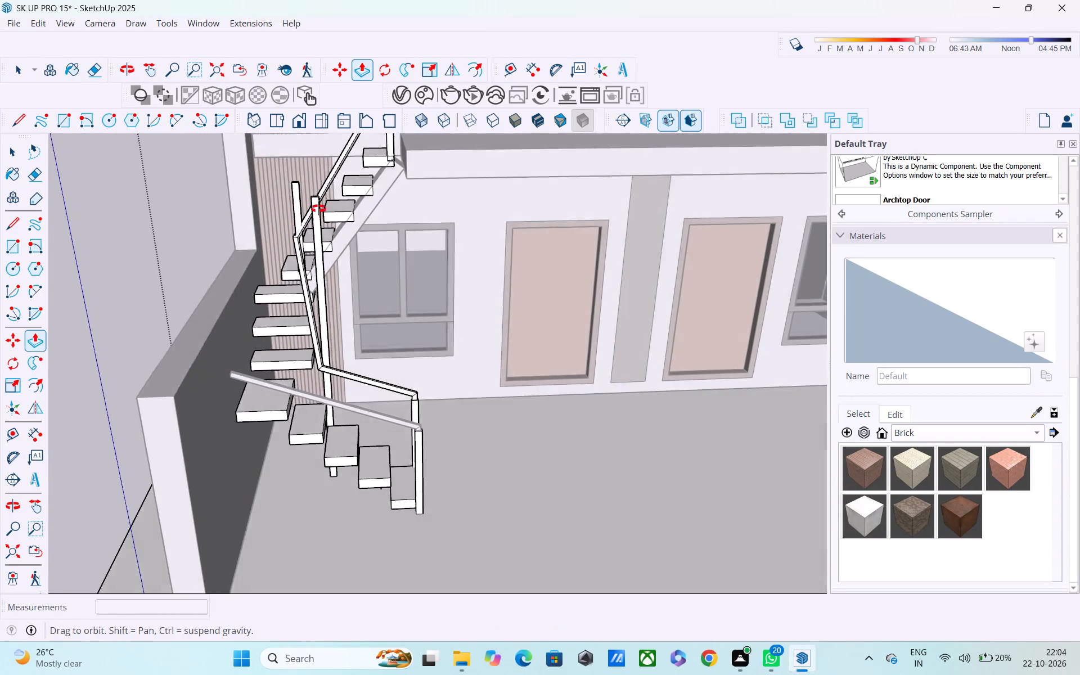
middle_click_drag(318, 209, 310, 182)
scroll(340, 210, "up", 4)
middle_click_drag(336, 214, 289, 244)
scroll(317, 249, "down", 1)
scroll(317, 249, "up", 2)
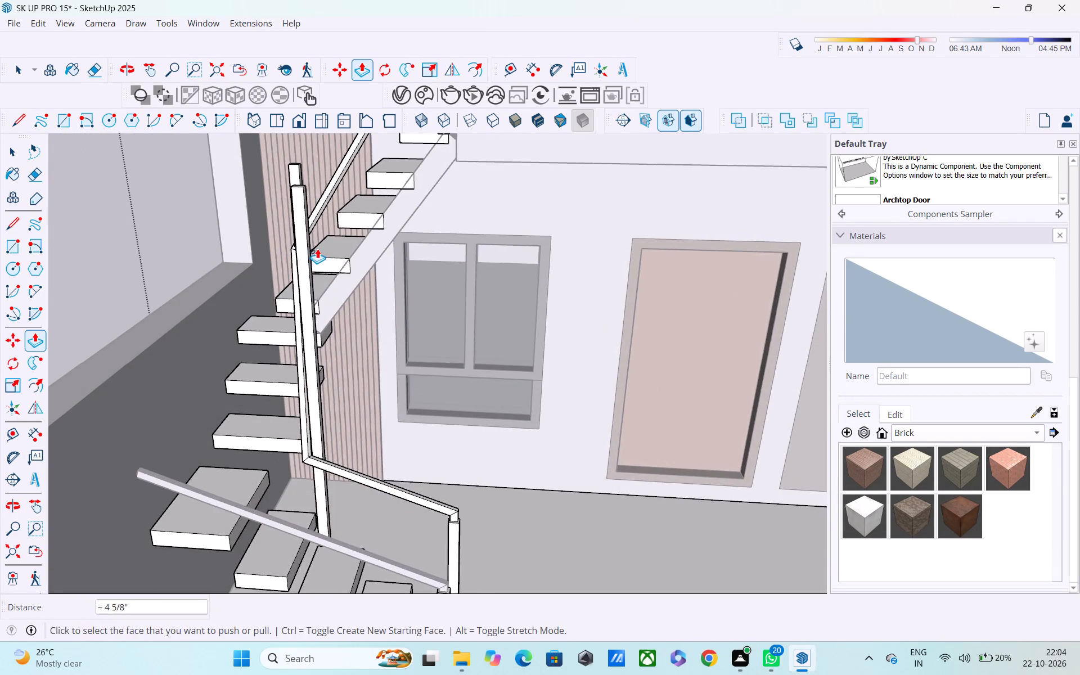
scroll(317, 249, "up", 1)
middle_click_drag(318, 249, 358, 288)
middle_click_drag(371, 292, 447, 351, "shift")
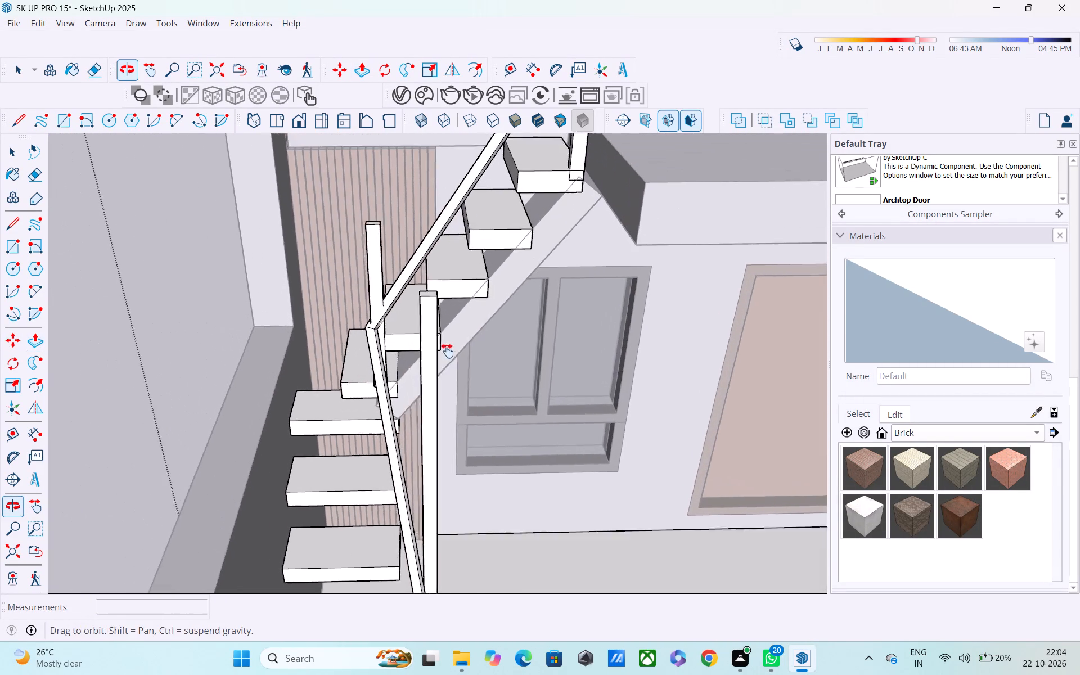
middle_click_drag(447, 351, 448, 352, "shift")
middle_click_drag(440, 335, 340, 229)
middle_click_drag(425, 467, 365, 332)
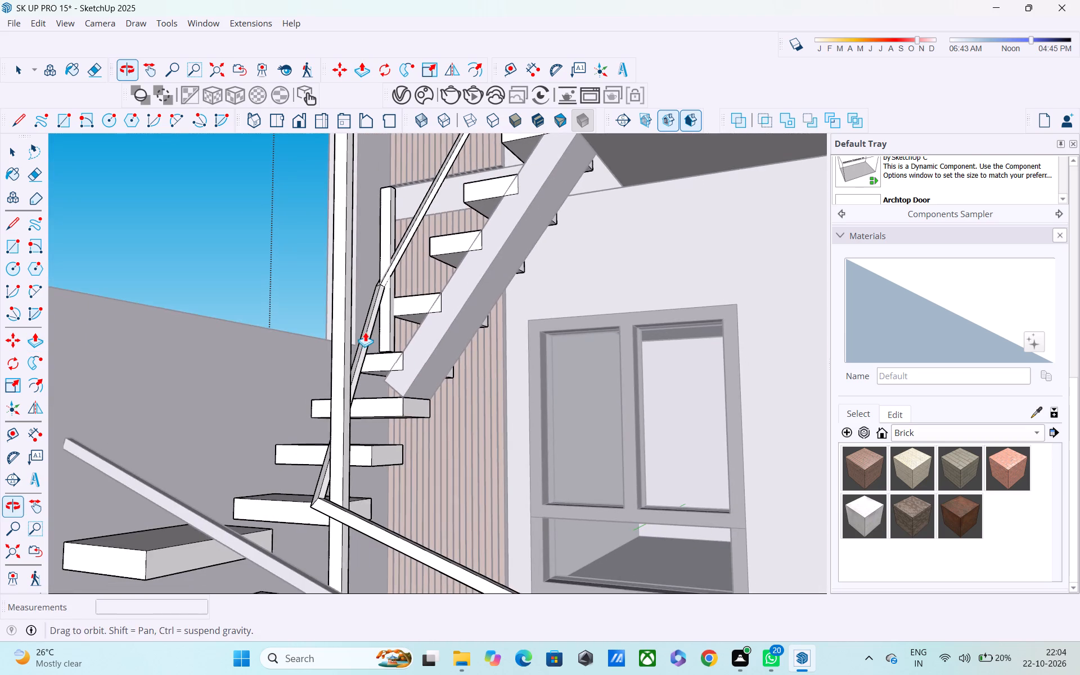
middle_click_drag(380, 380, 398, 439)
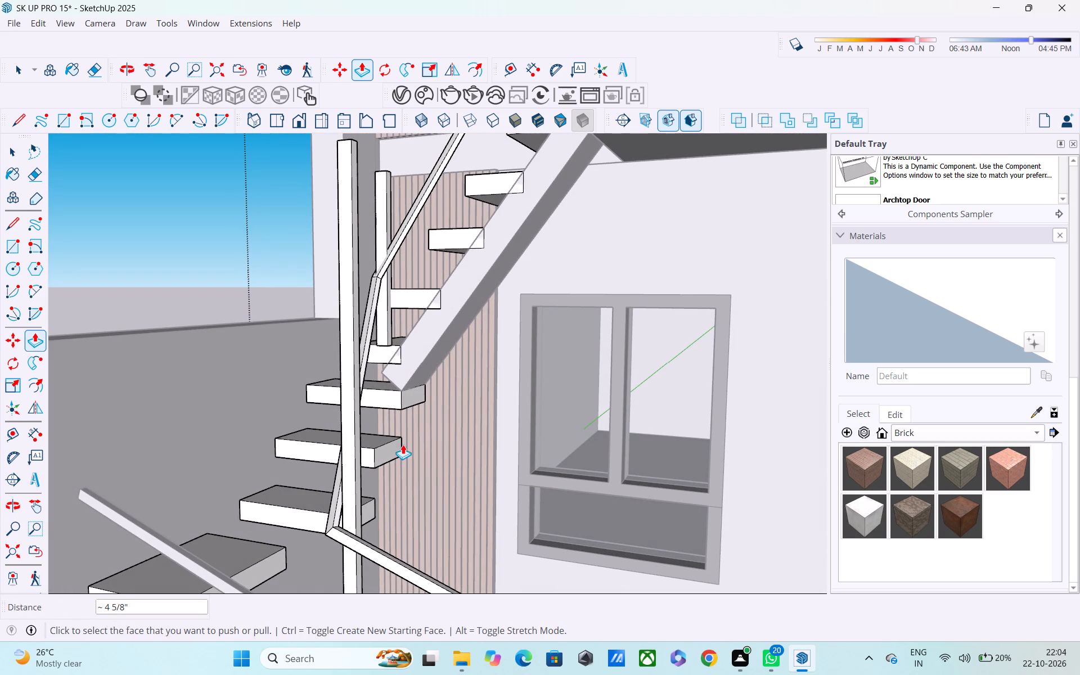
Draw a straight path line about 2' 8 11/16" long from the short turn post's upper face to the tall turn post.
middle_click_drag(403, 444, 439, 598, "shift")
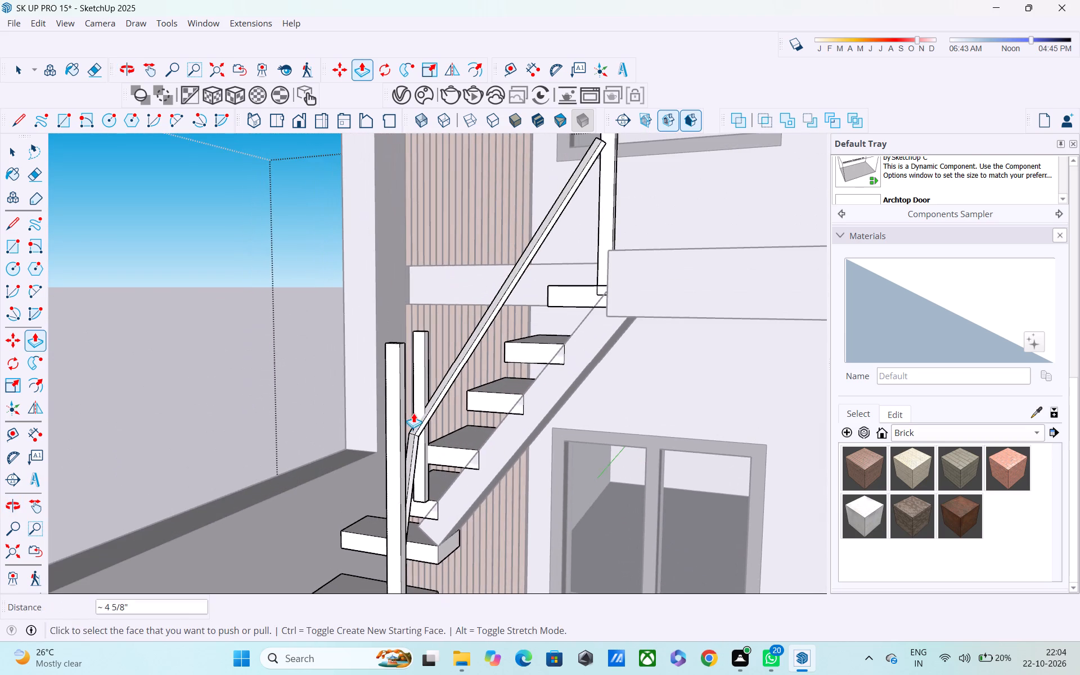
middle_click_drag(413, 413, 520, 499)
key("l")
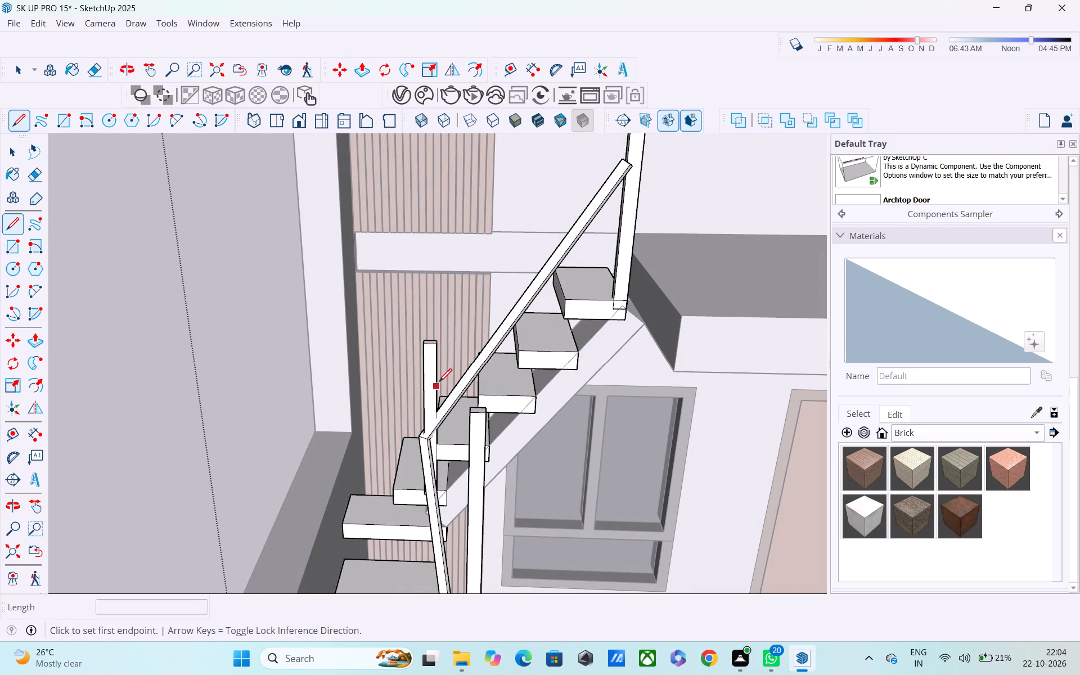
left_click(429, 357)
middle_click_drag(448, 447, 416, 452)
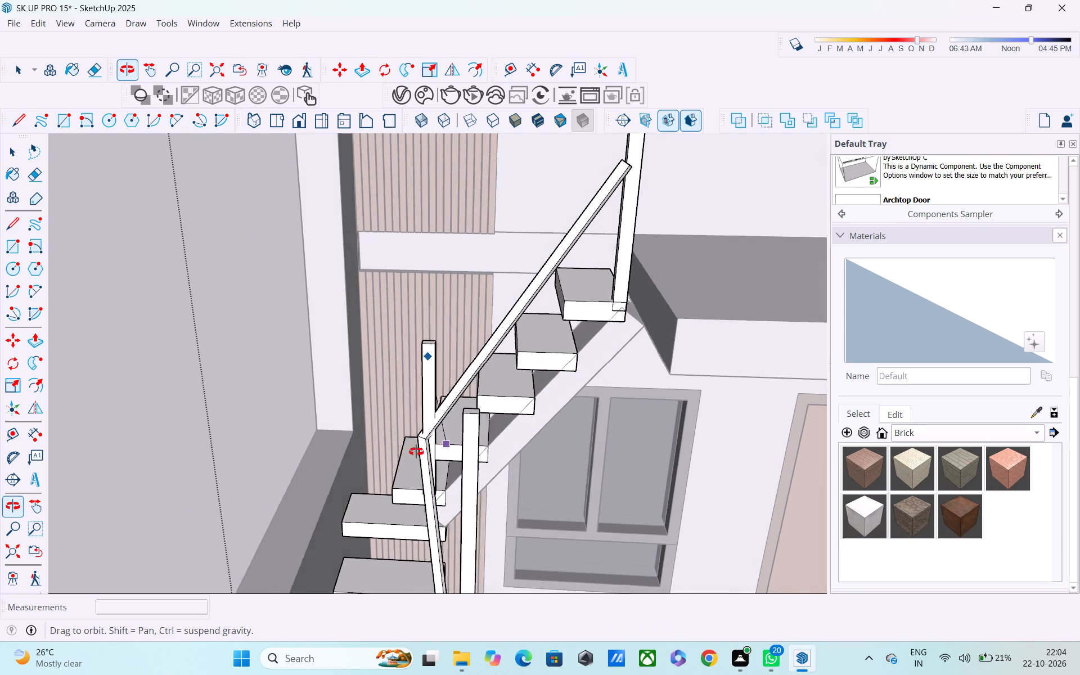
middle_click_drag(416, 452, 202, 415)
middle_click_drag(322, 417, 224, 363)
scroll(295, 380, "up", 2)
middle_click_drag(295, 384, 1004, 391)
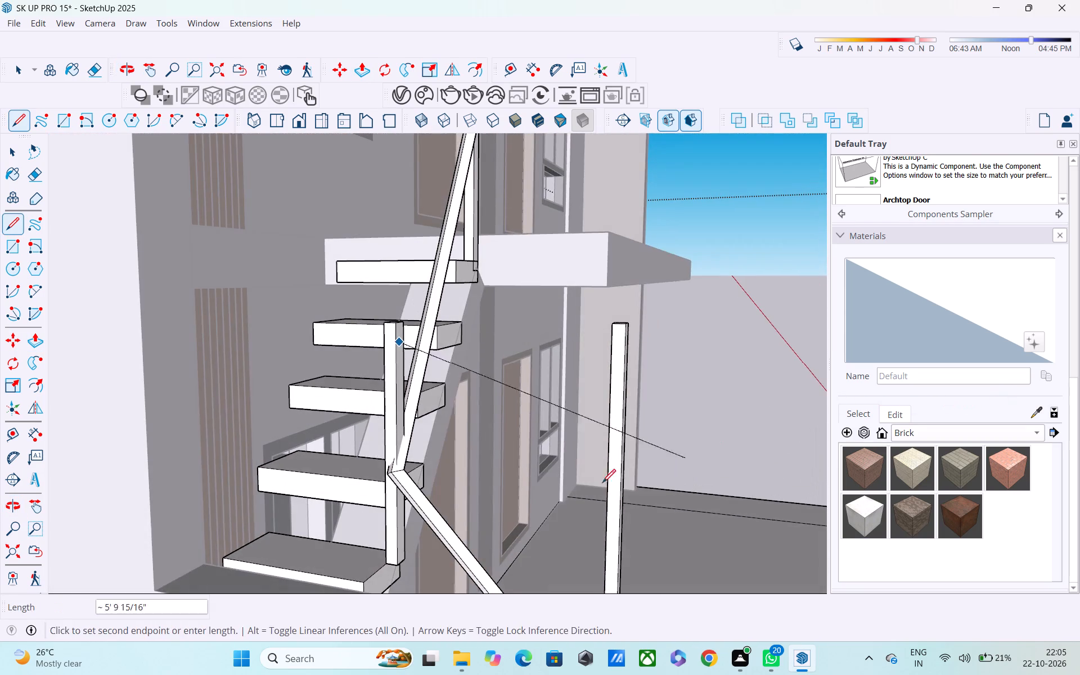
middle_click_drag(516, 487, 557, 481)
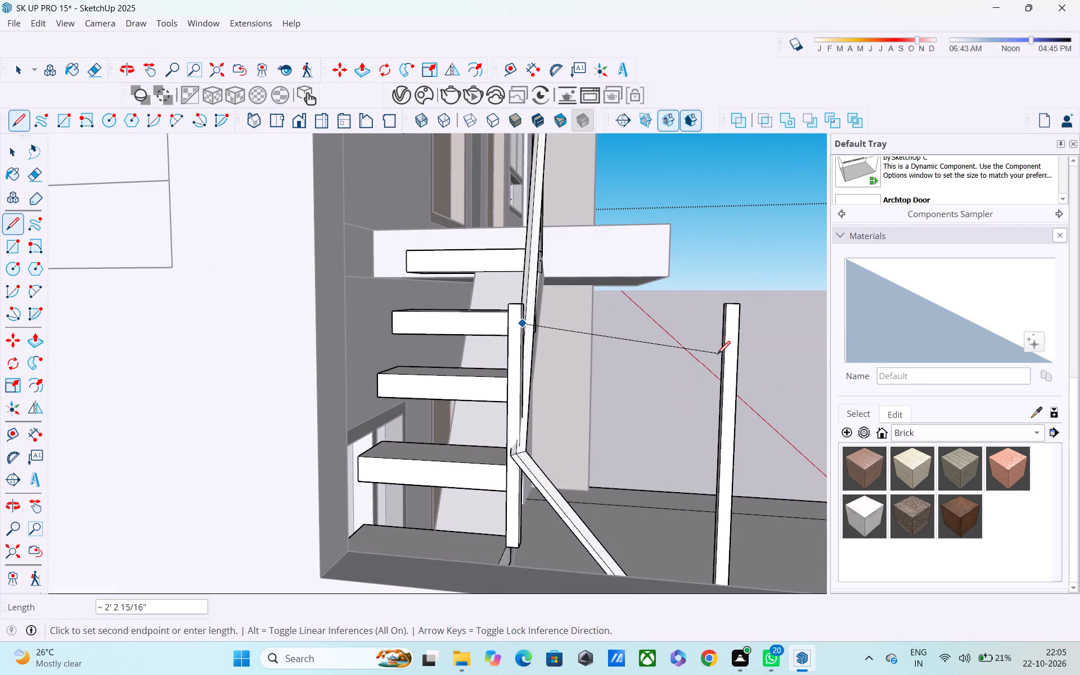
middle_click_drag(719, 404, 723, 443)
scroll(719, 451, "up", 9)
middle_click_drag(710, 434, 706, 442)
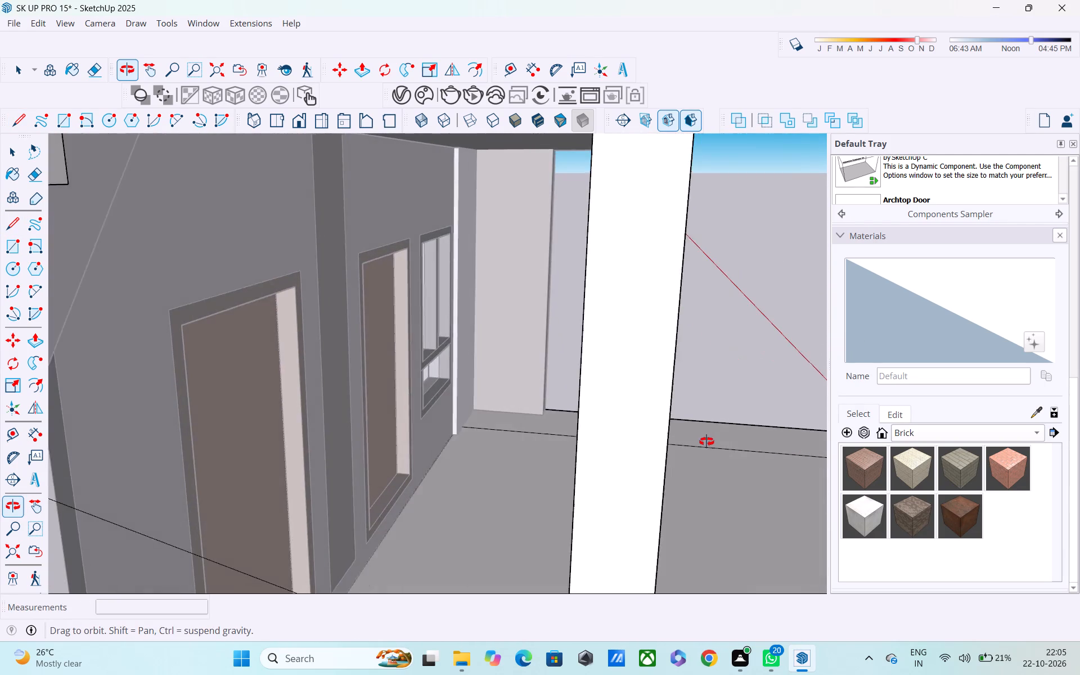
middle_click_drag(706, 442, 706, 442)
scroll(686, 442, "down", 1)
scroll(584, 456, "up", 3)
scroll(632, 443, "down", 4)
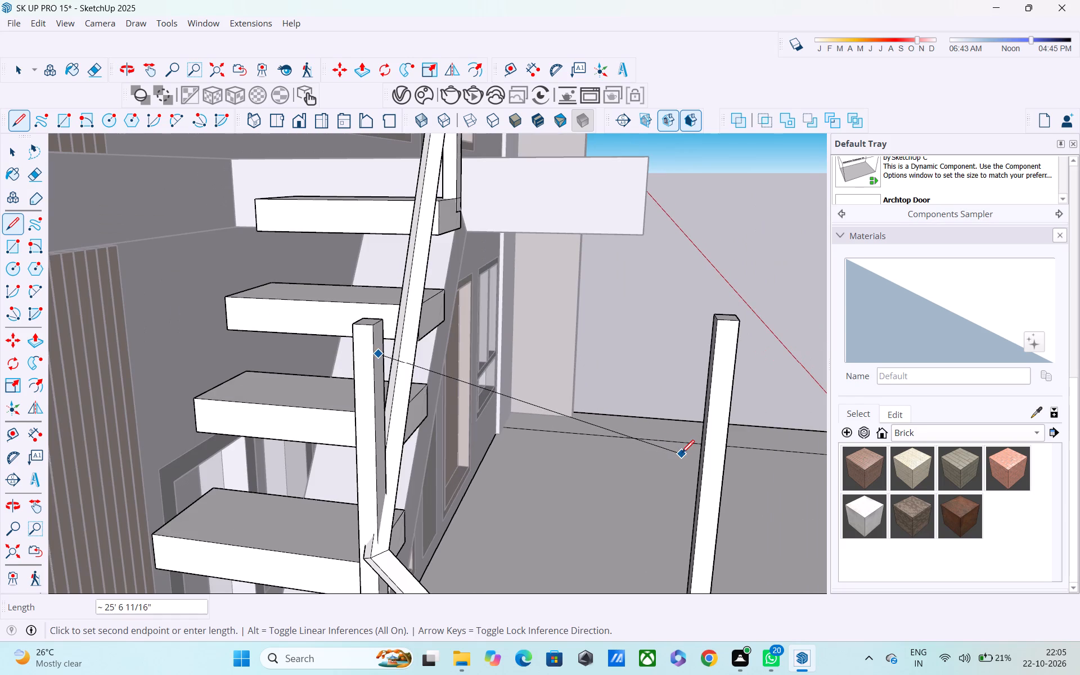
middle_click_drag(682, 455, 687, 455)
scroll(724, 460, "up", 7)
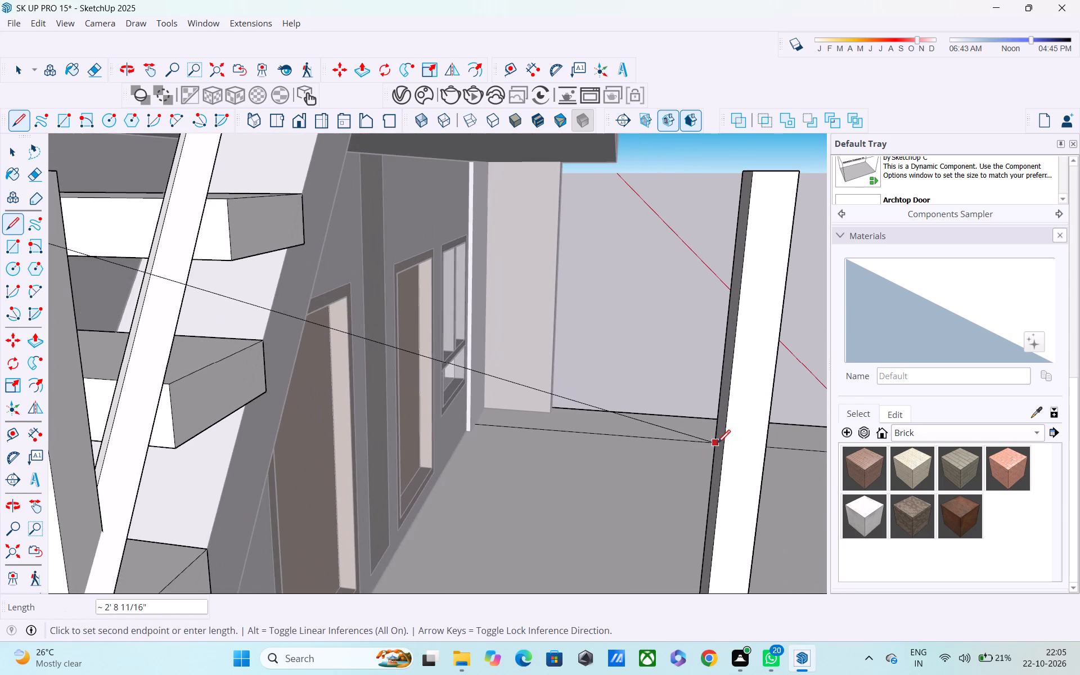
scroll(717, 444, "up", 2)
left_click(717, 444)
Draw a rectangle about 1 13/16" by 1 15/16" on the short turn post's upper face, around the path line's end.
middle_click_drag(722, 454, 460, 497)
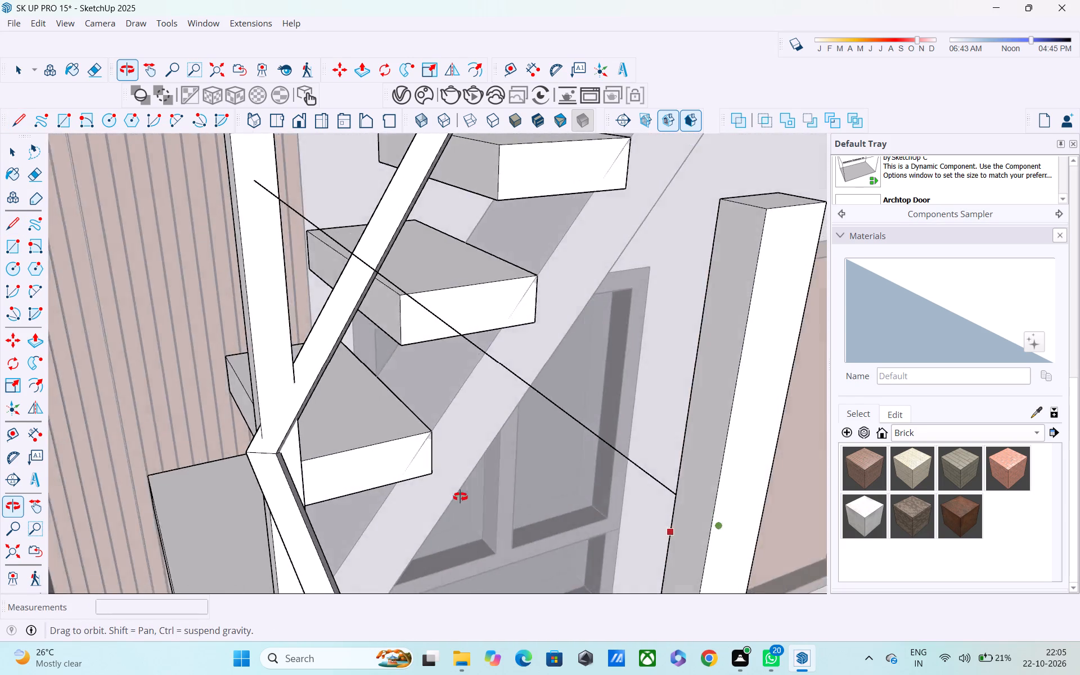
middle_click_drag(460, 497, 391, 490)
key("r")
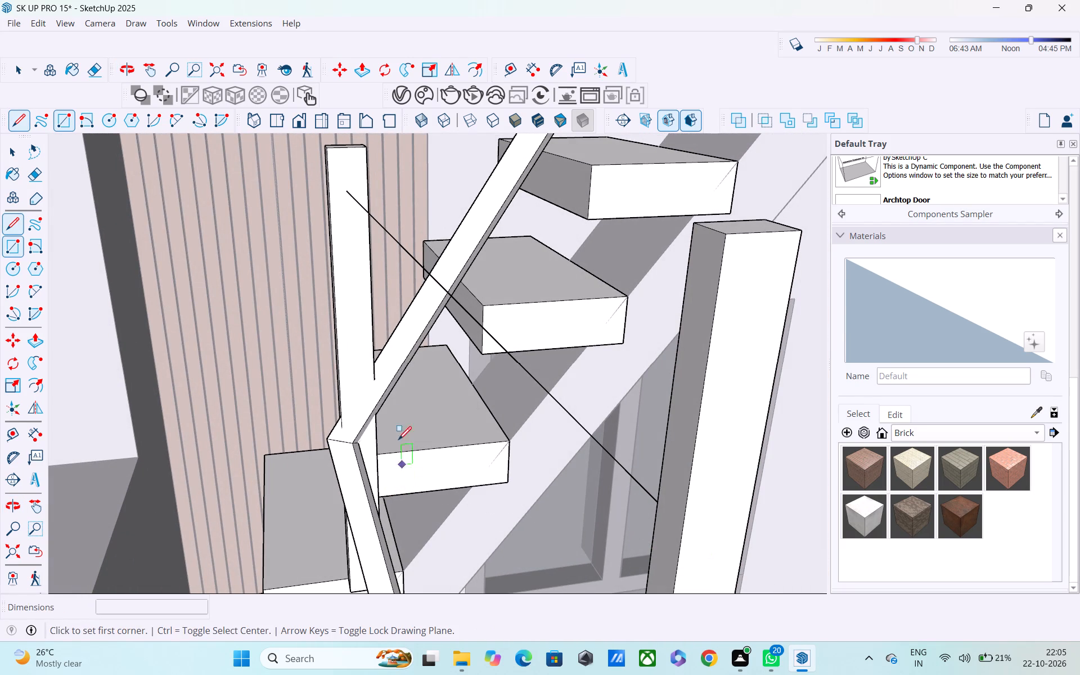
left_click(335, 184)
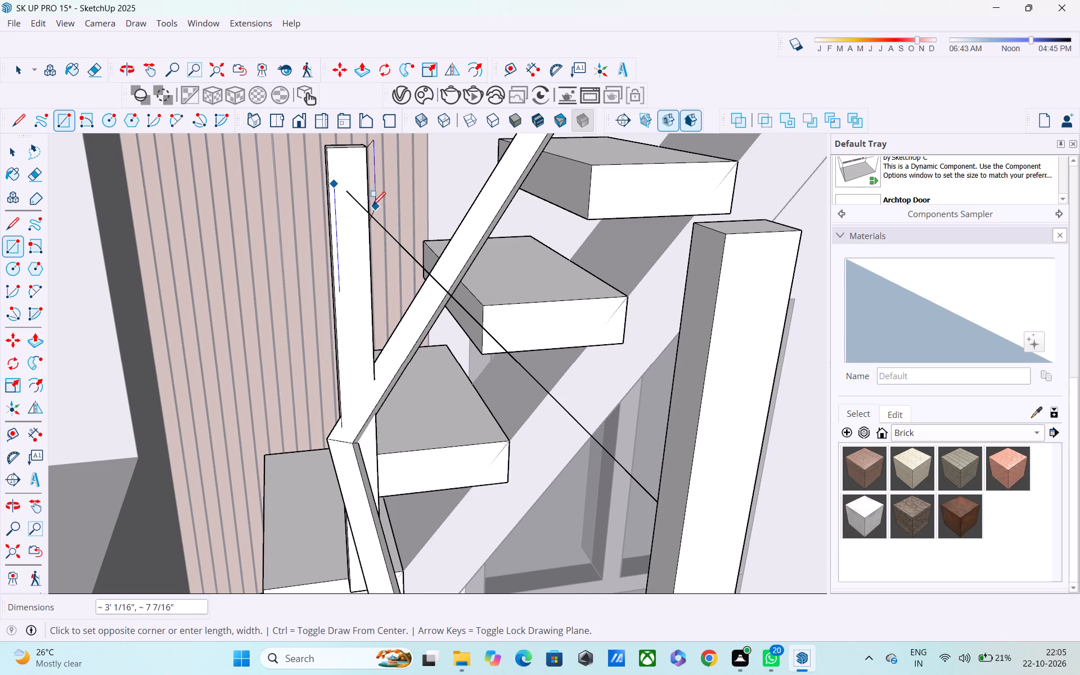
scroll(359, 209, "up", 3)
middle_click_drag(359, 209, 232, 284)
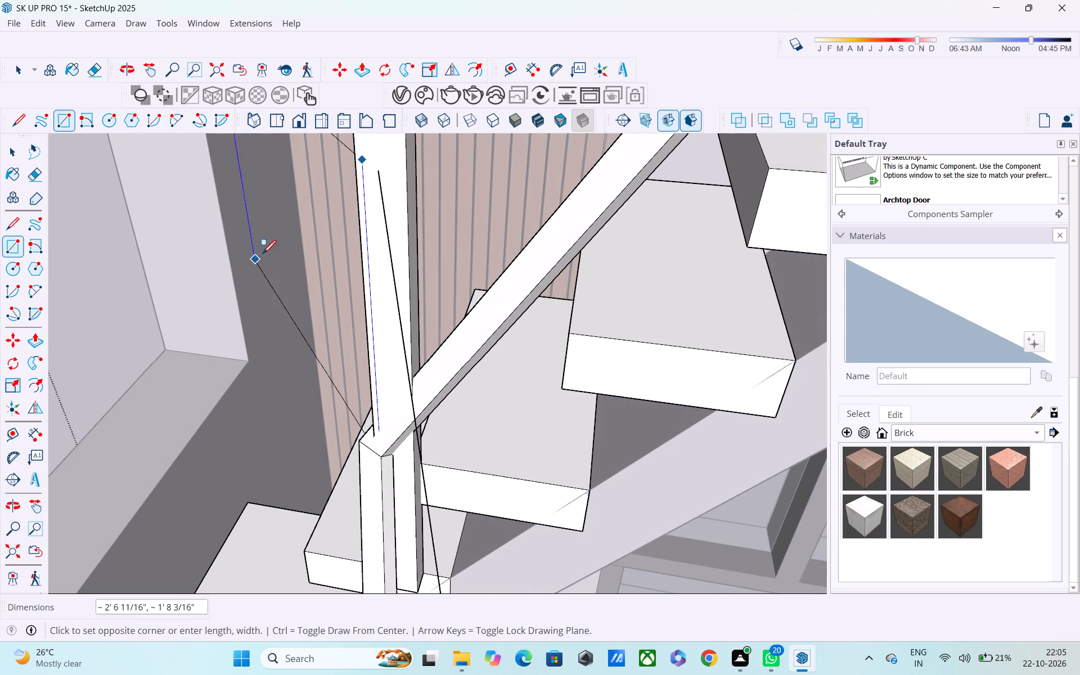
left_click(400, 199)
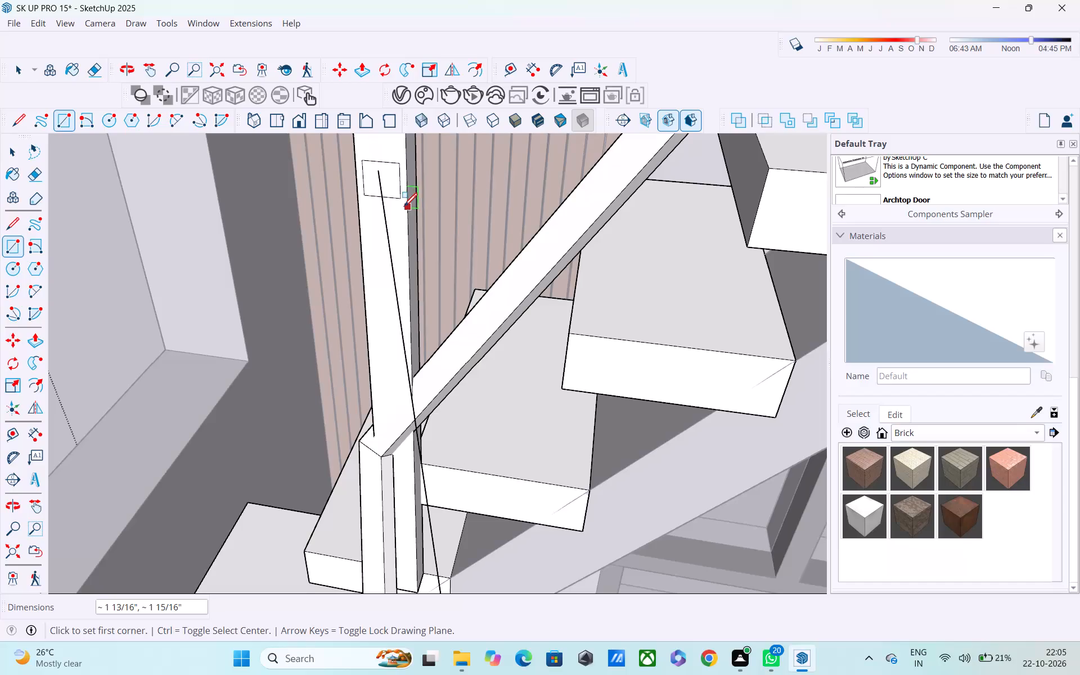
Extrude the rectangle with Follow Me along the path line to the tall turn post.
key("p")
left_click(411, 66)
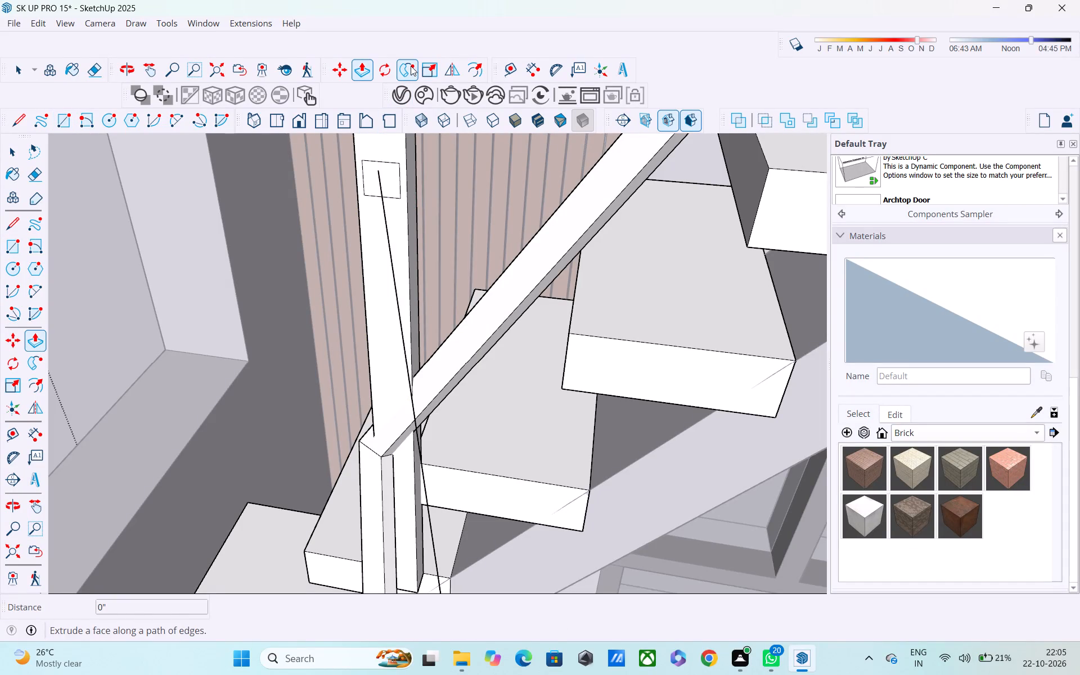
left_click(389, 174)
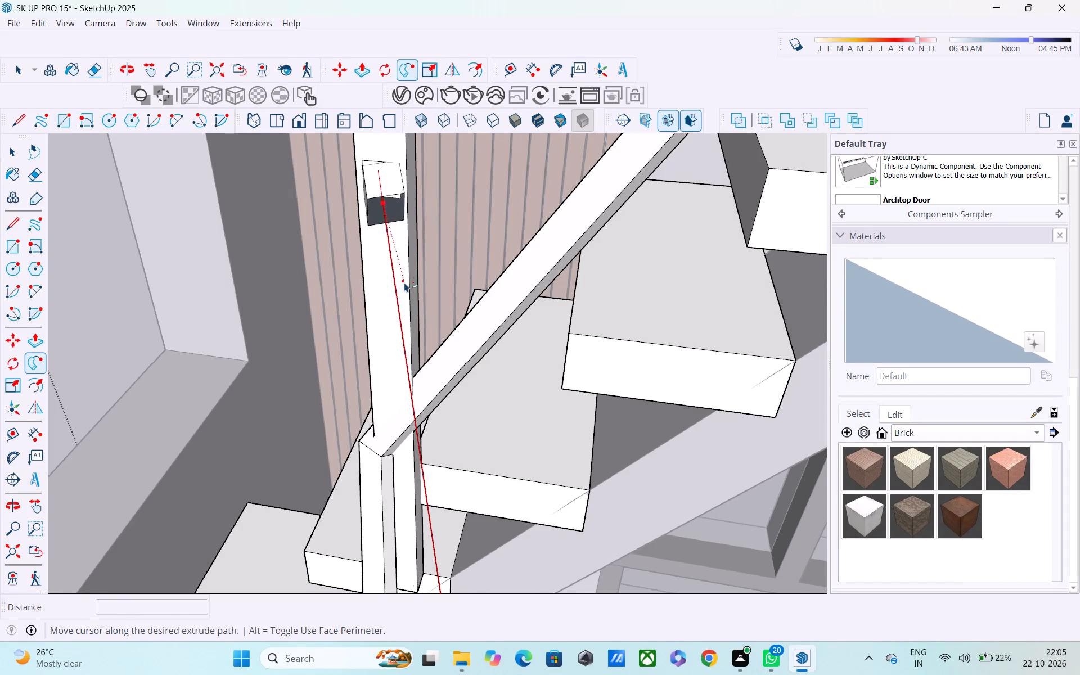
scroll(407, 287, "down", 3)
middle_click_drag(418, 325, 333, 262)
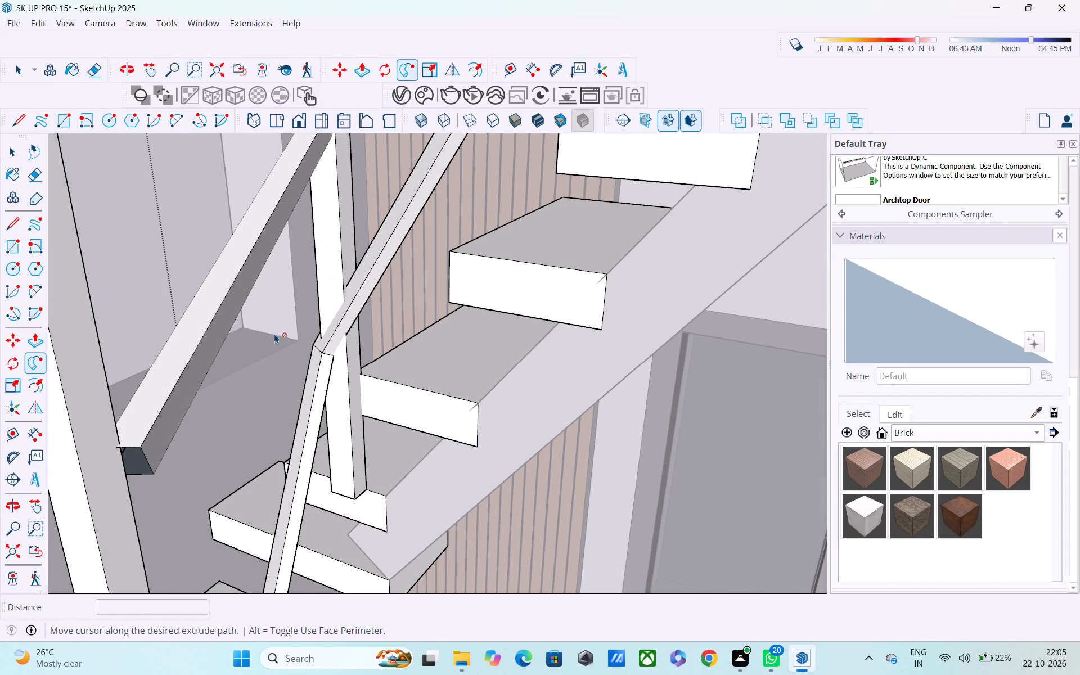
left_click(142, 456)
Examine the new rail between the two turn posts against the staircase, existing handrails and building from several angles.
scroll(141, 460, "down", 1)
middle_click_drag(142, 458, 263, 384)
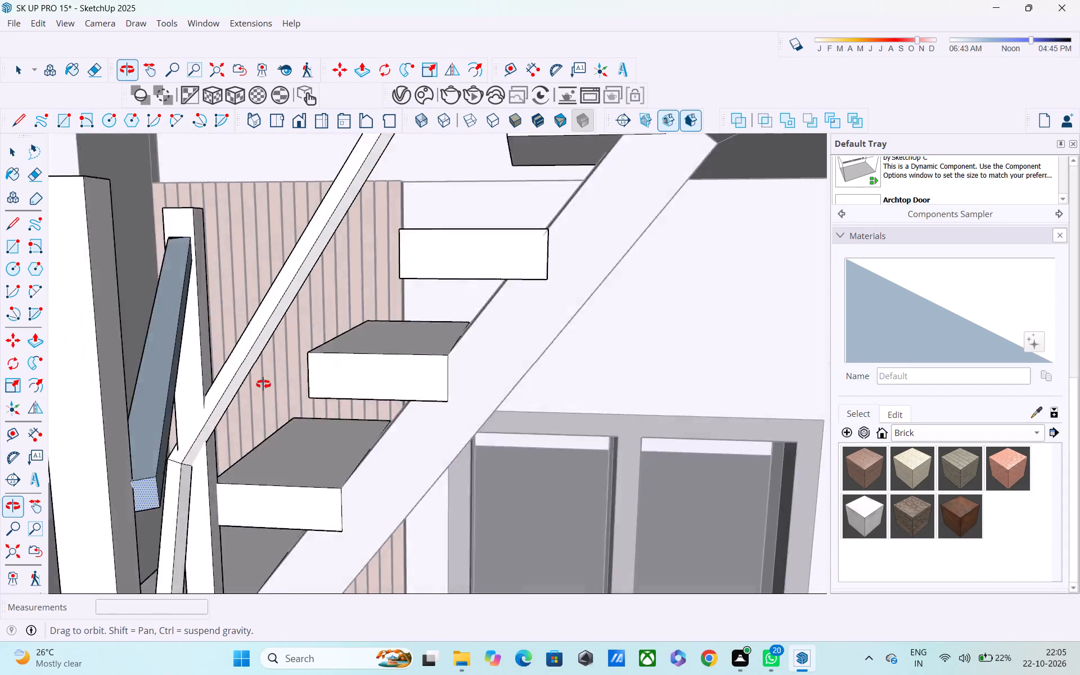
middle_click_drag(263, 384, 338, 362)
scroll(343, 362, "down", 4)
scroll(341, 416, "down", 4)
middle_click_drag(325, 445, 470, 385)
scroll(470, 385, "down", 1)
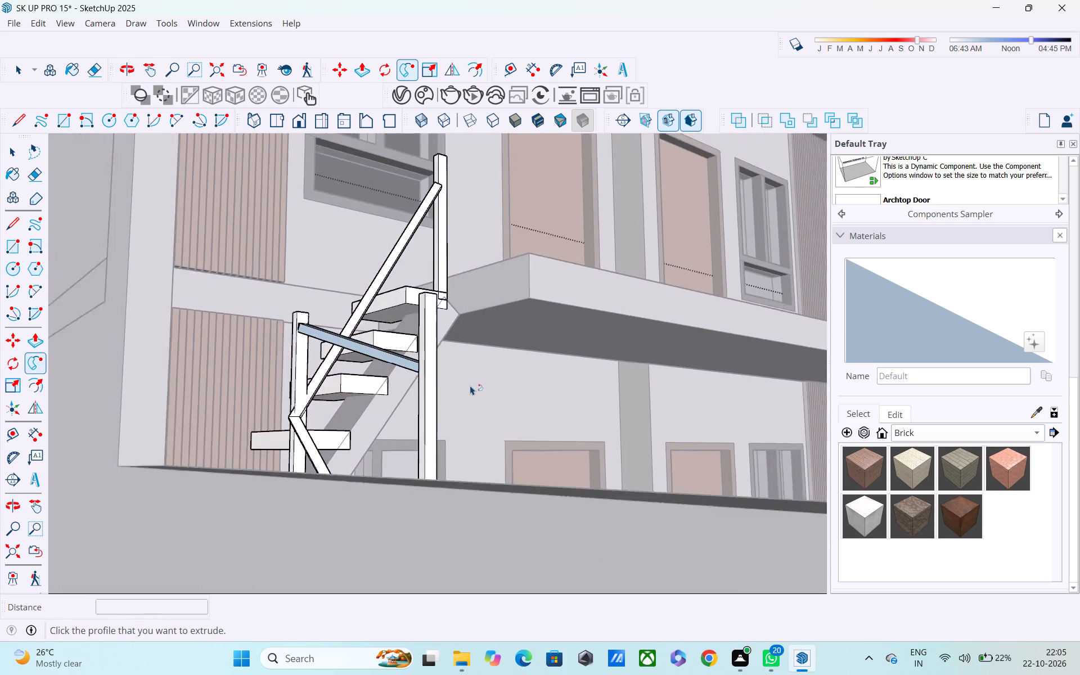
scroll(470, 385, "down", 2)
middle_click_drag(470, 432, 151, 494)
key("space")
left_click(208, 350)
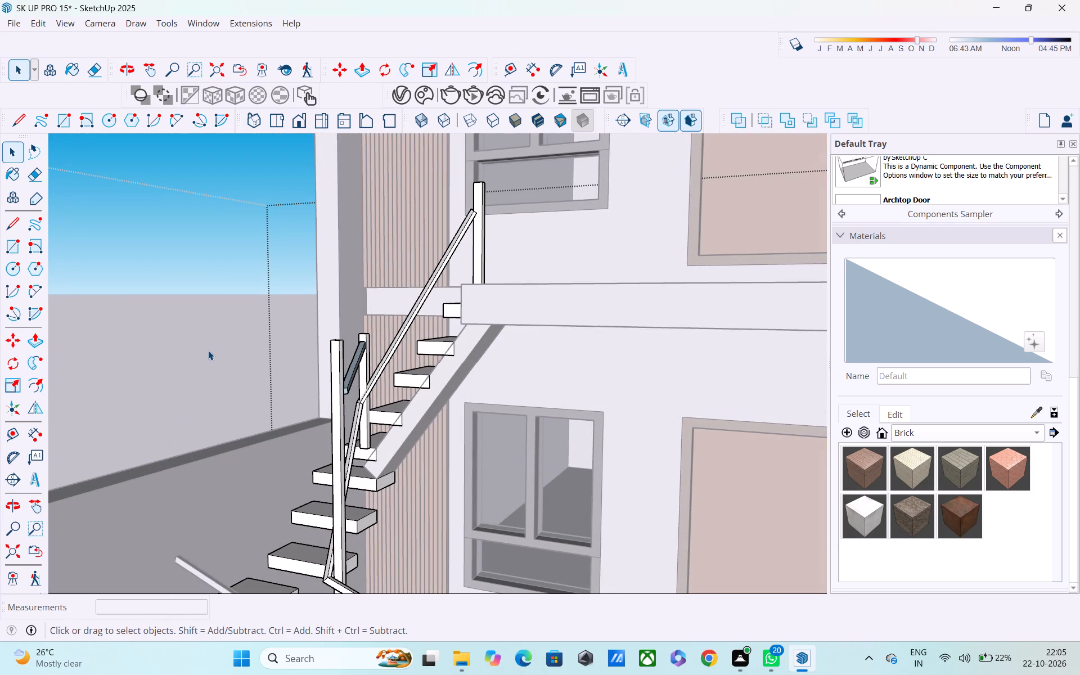
middle_click_drag(349, 410, 386, 344)
scroll(388, 348, "down", 4)
scroll(393, 402, "down", 2)
middle_click_drag(393, 403, 317, 452)
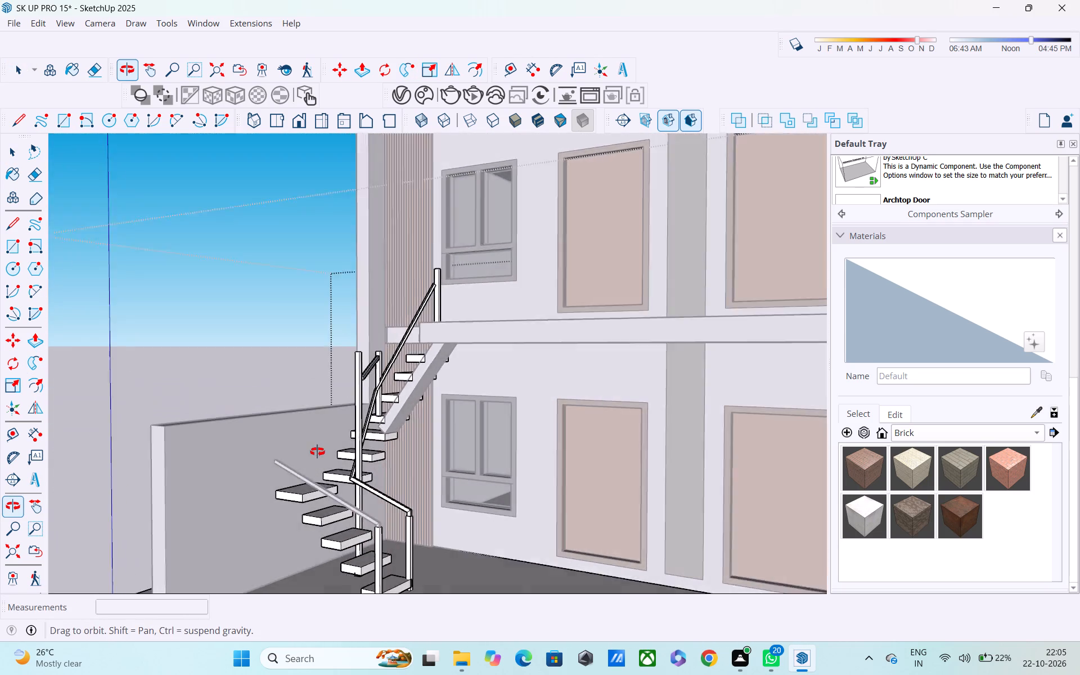
middle_click_drag(317, 452, 420, 404)
scroll(425, 399, "down", 4)
middle_click_drag(417, 439, 603, 489)
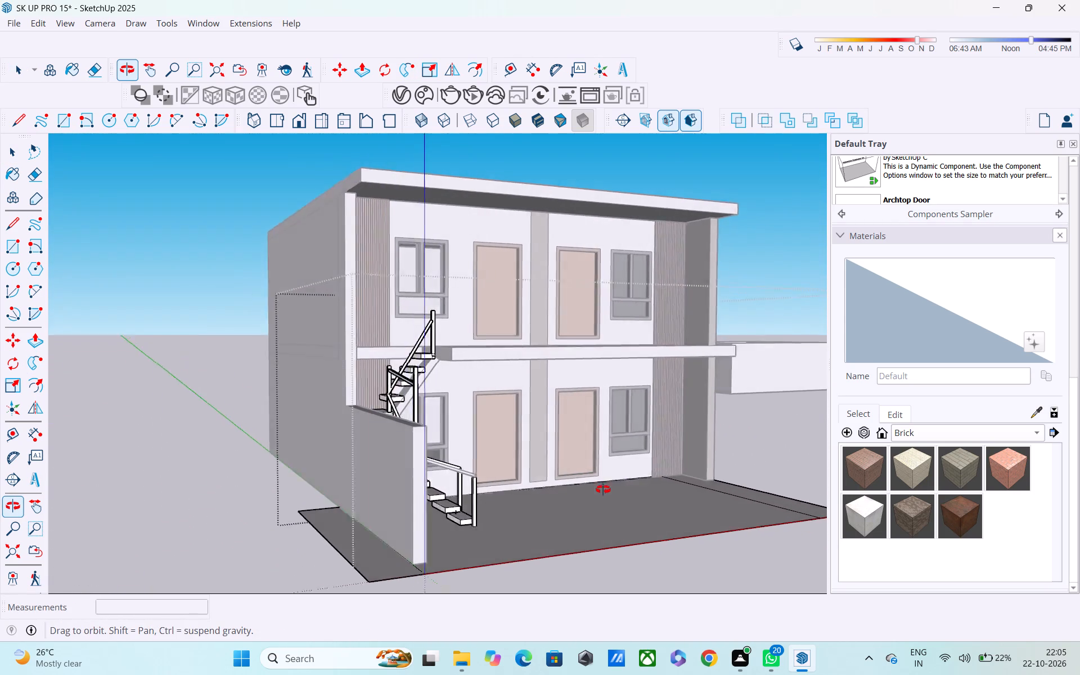
middle_click_drag(603, 489, 485, 526)
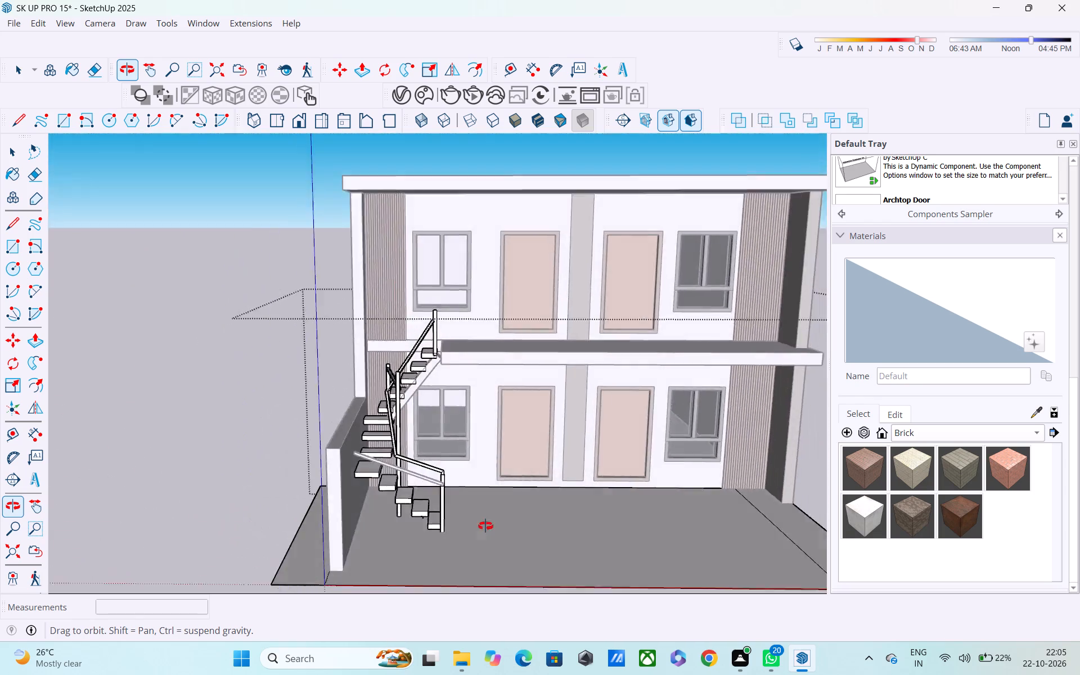
middle_click_drag(485, 526, 508, 436)
scroll(417, 431, "up", 5)
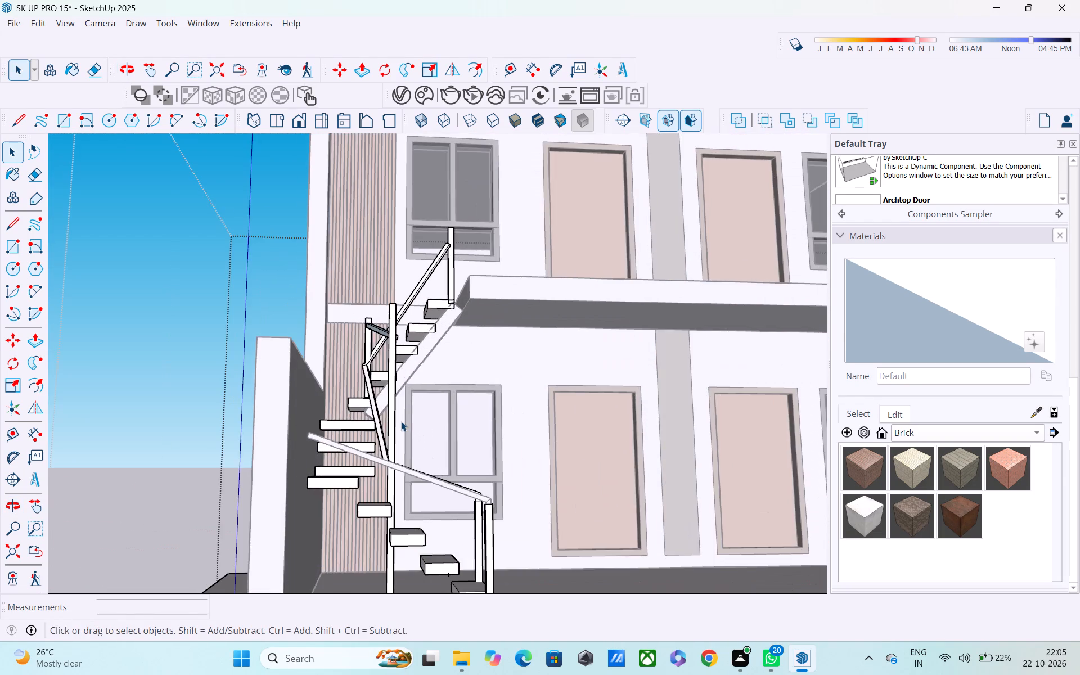
scroll(400, 421, "up", 1)
middle_click_drag(398, 420, 196, 480)
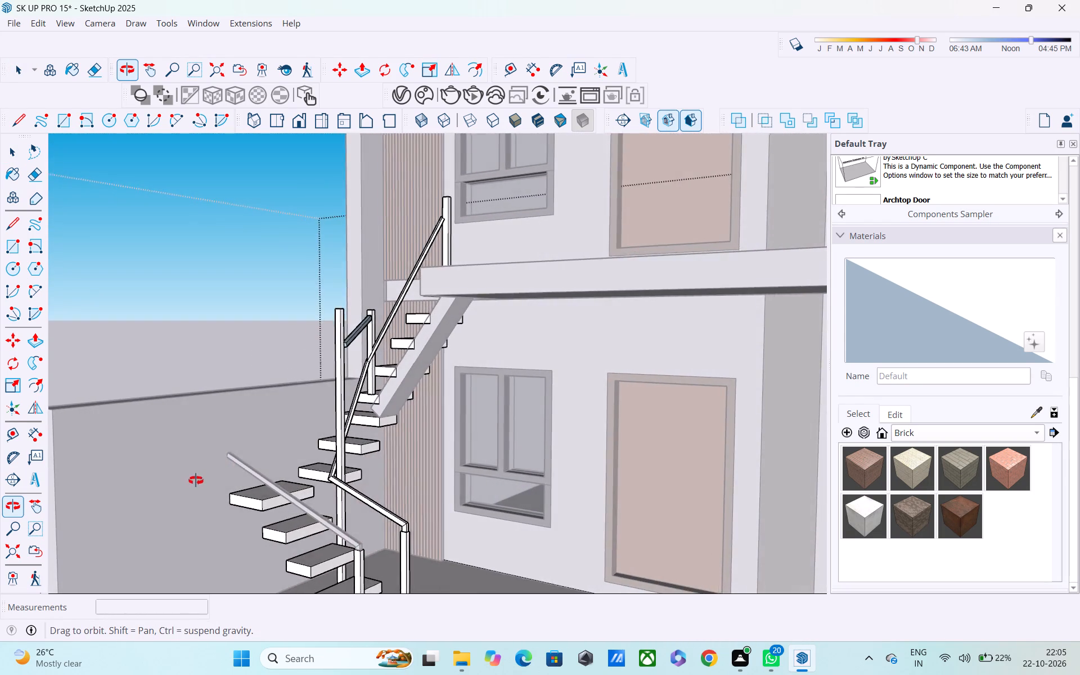
middle_click_drag(196, 480, 297, 480)
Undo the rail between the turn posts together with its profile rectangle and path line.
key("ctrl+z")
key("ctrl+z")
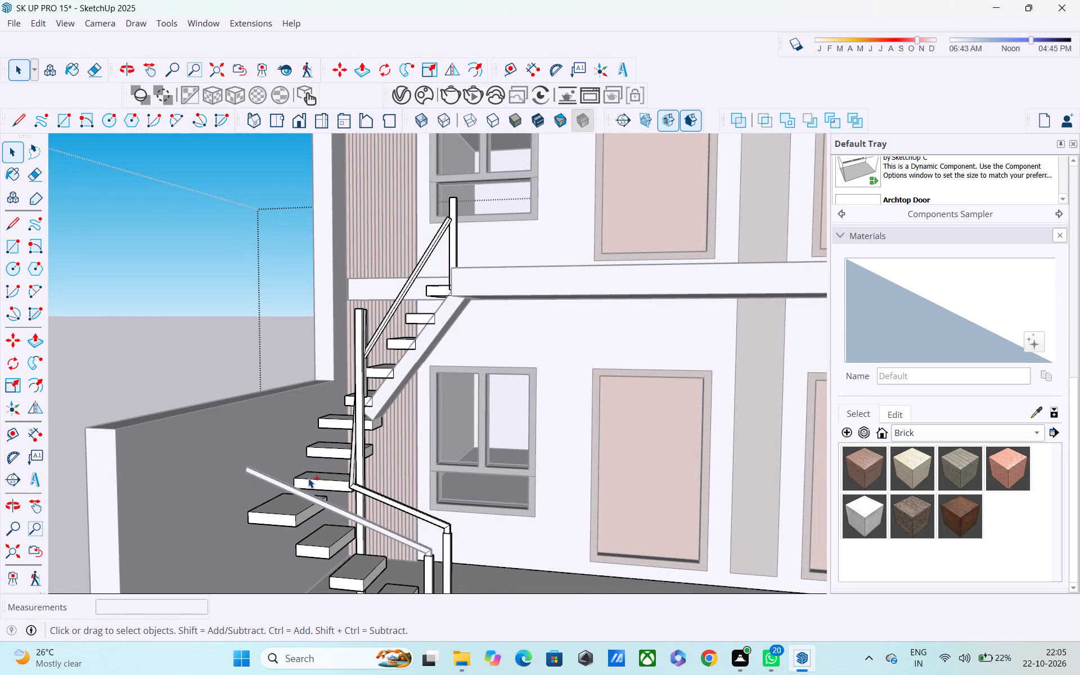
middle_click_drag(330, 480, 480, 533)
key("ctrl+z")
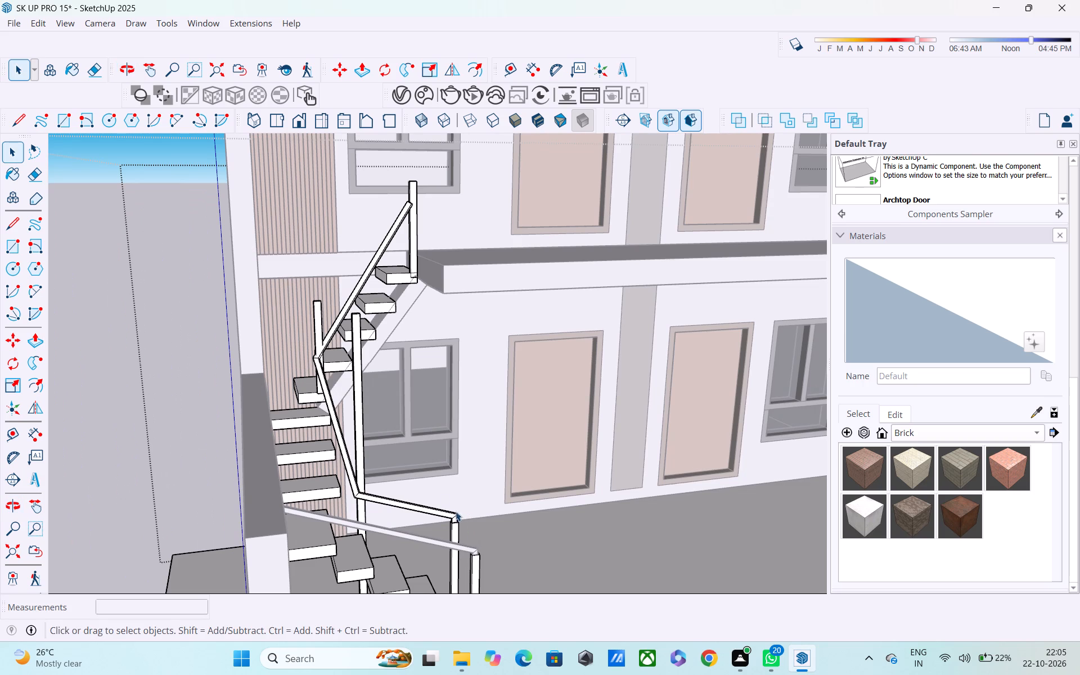
Examine the turn posts, handrails and treads from above and from both sides of the staircase.
middle_click_drag(417, 486, 367, 443)
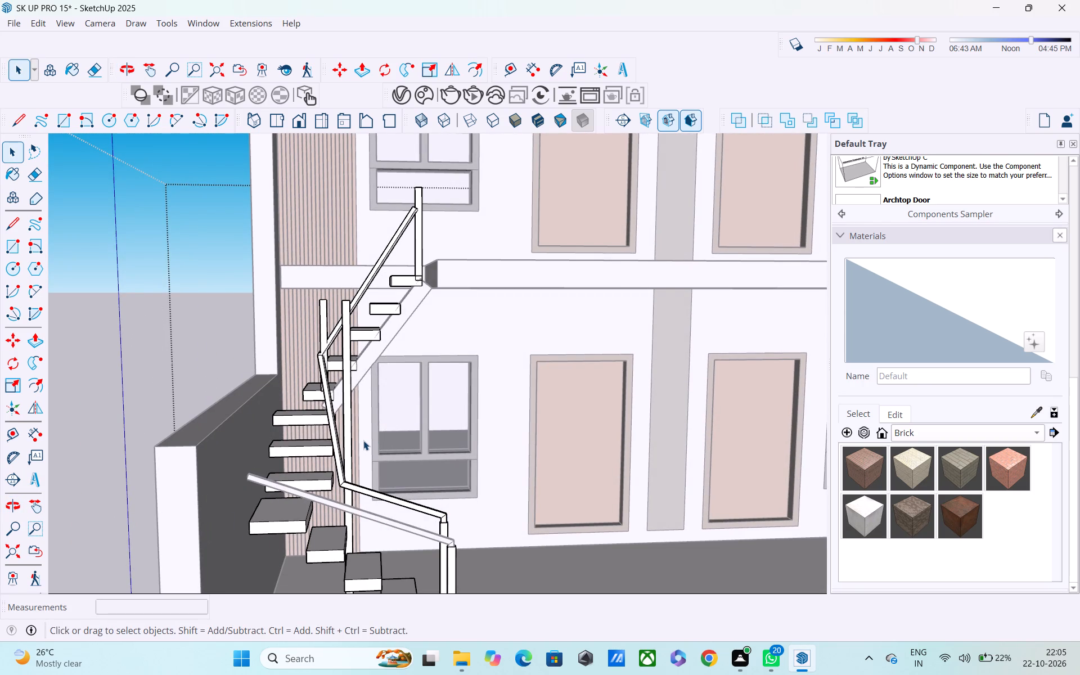
middle_click_drag(382, 404, 228, 573)
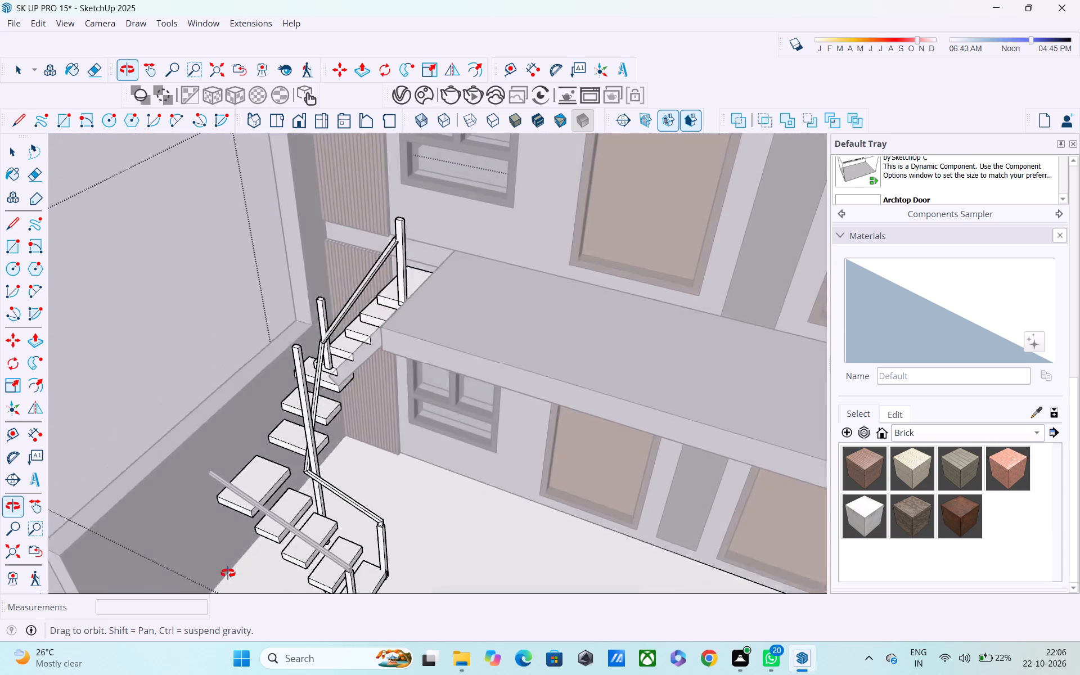
middle_click_drag(228, 573, 294, 380)
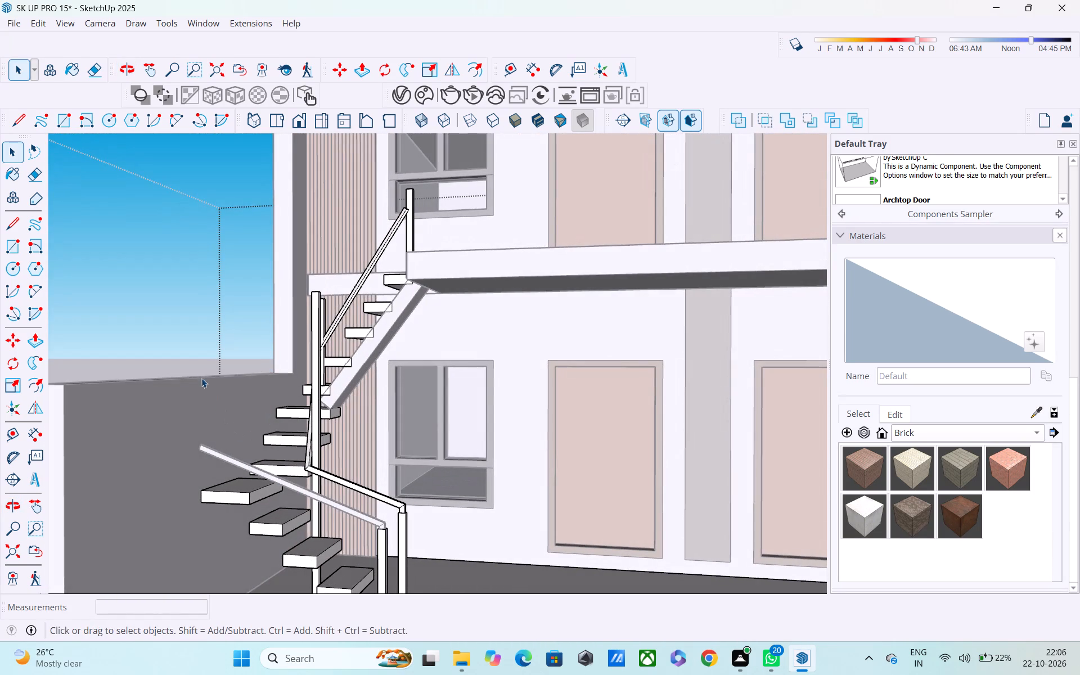
key("space")
left_click(175, 345)
middle_click_drag(285, 397, 503, 668)
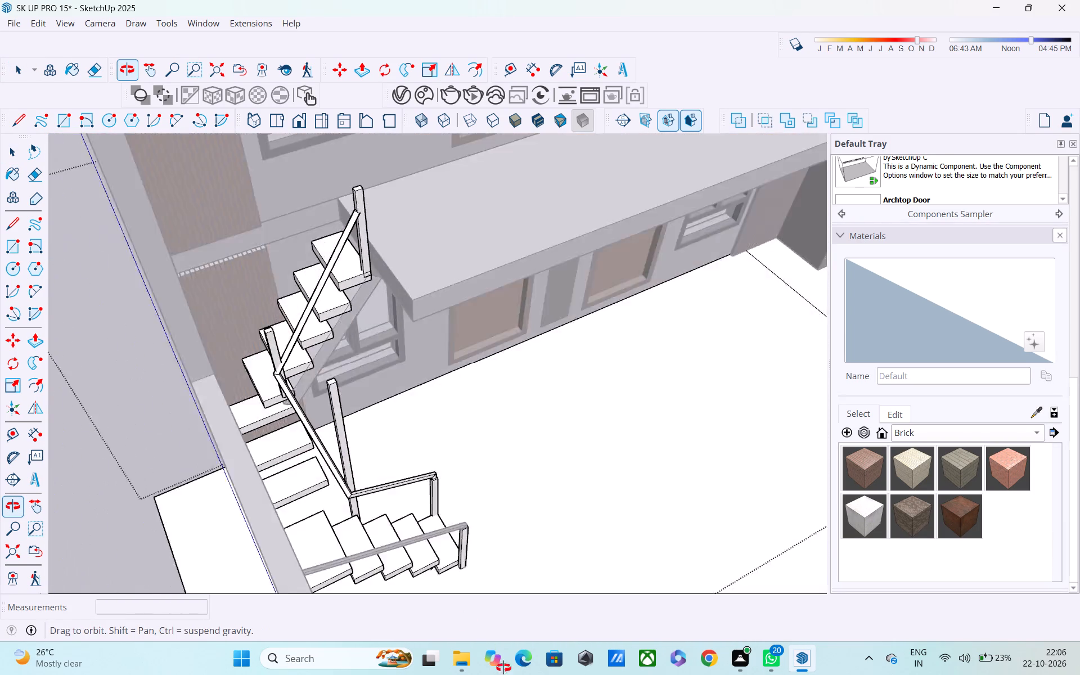
middle_click_drag(503, 668, 574, 511)
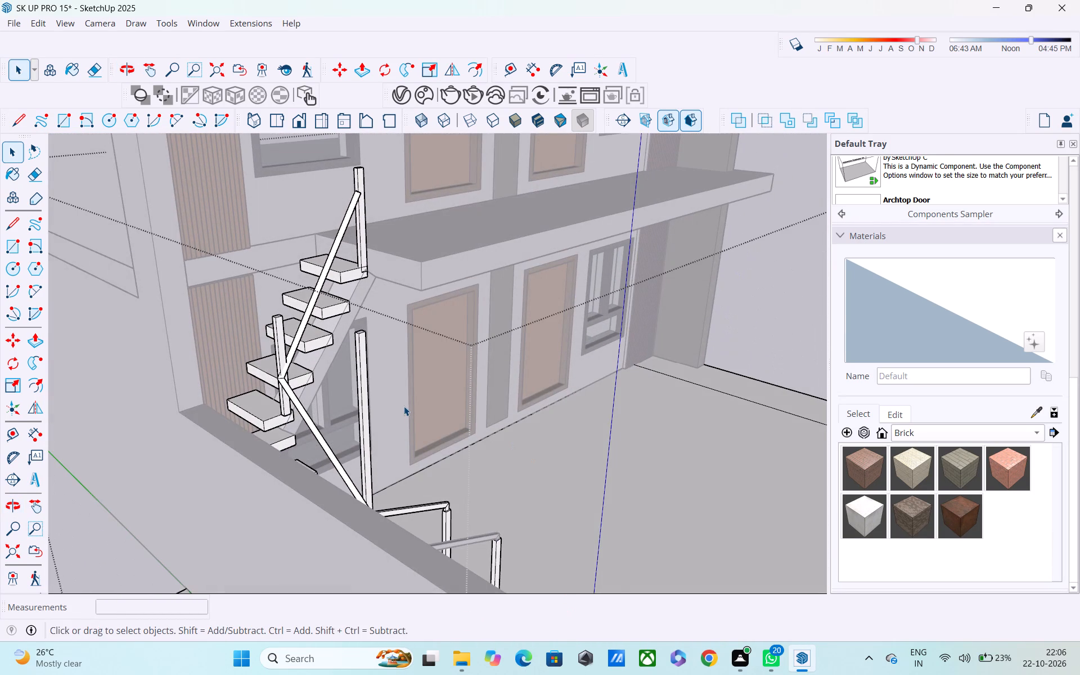
middle_click_drag(403, 406, 429, 504)
middle_click_drag(348, 395, 587, 419)
Draw a line about 2 5/8" long across the tall turn post's side face, just below its top.
scroll(479, 421, "up", 2)
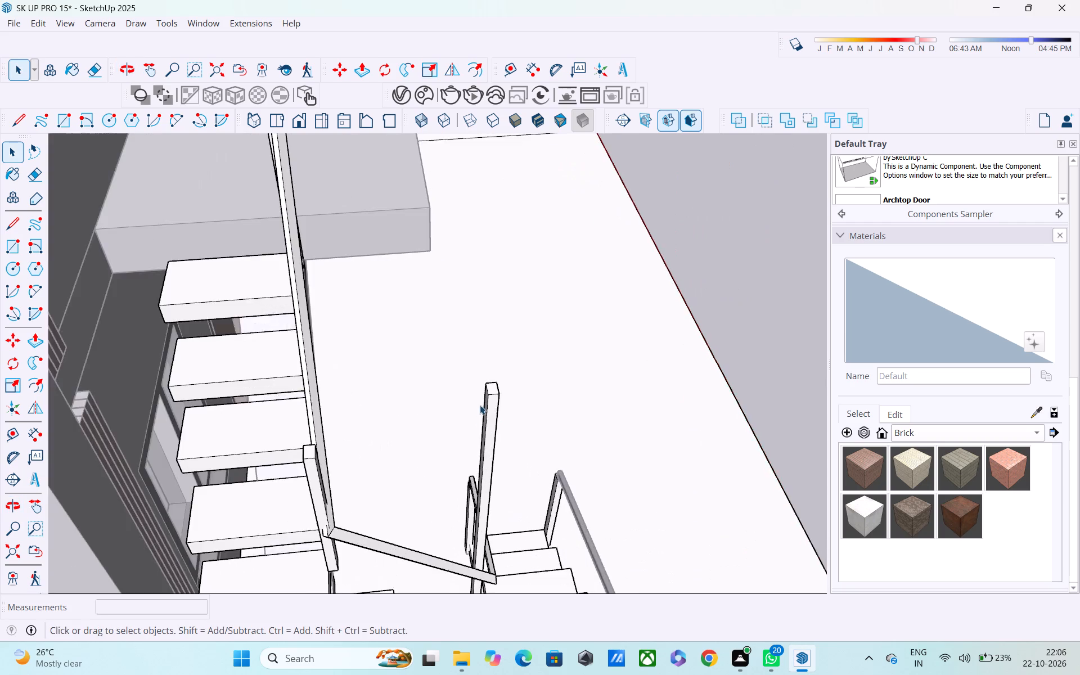
scroll(480, 405, "up", 4)
middle_click_drag(480, 403, 580, 386)
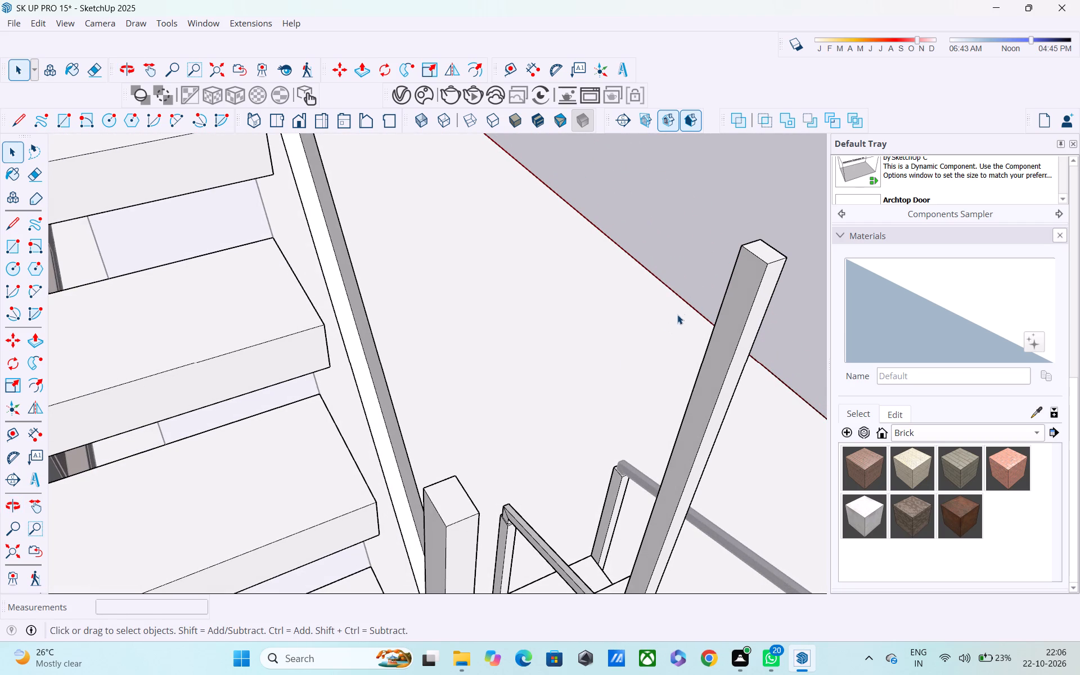
key("l")
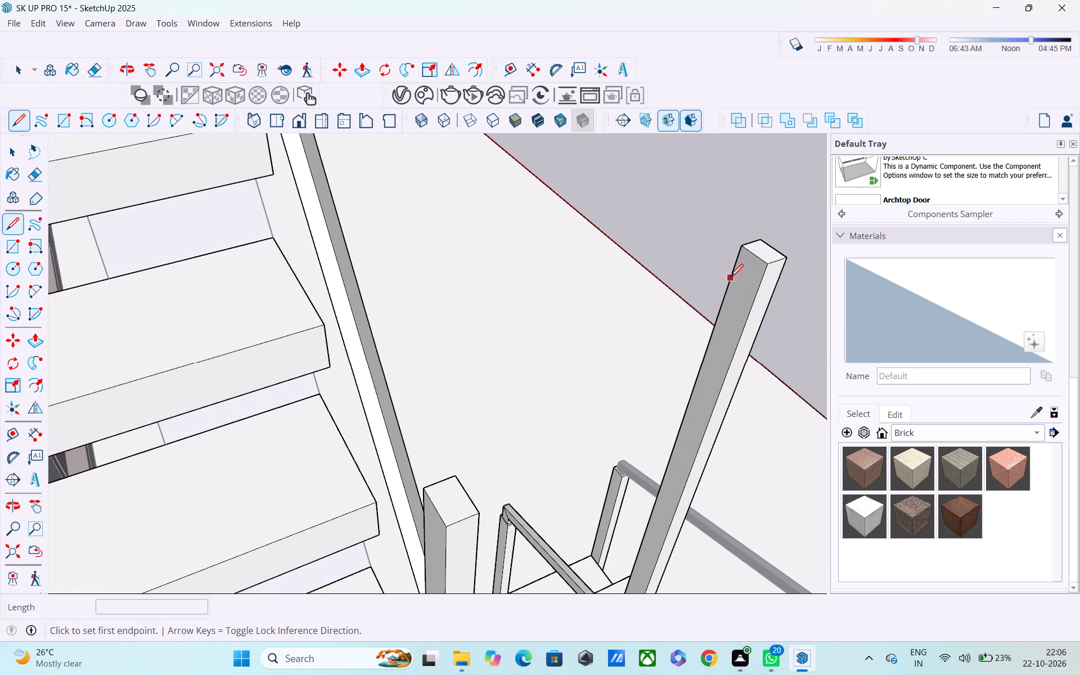
left_click(730, 278)
left_click(751, 301)
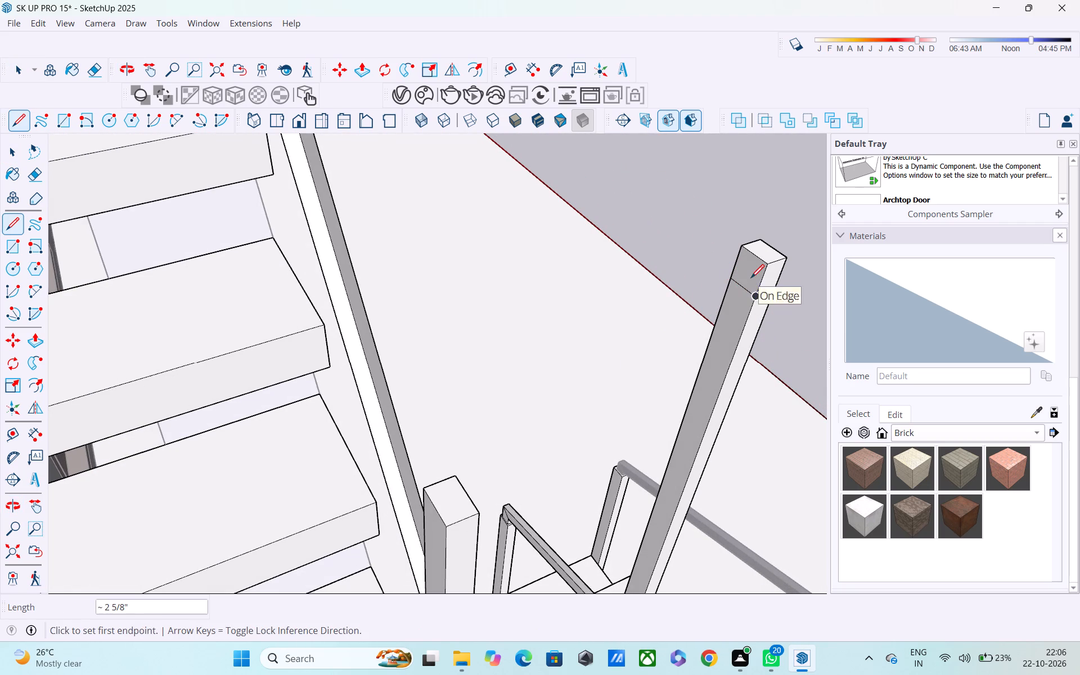
Push/pull the marked-off face at the tall turn post's top out about 2' 4 13/16" to reach alongside the shorter turn post.
key("p")
left_click(748, 260)
scroll(692, 433, "down", 1)
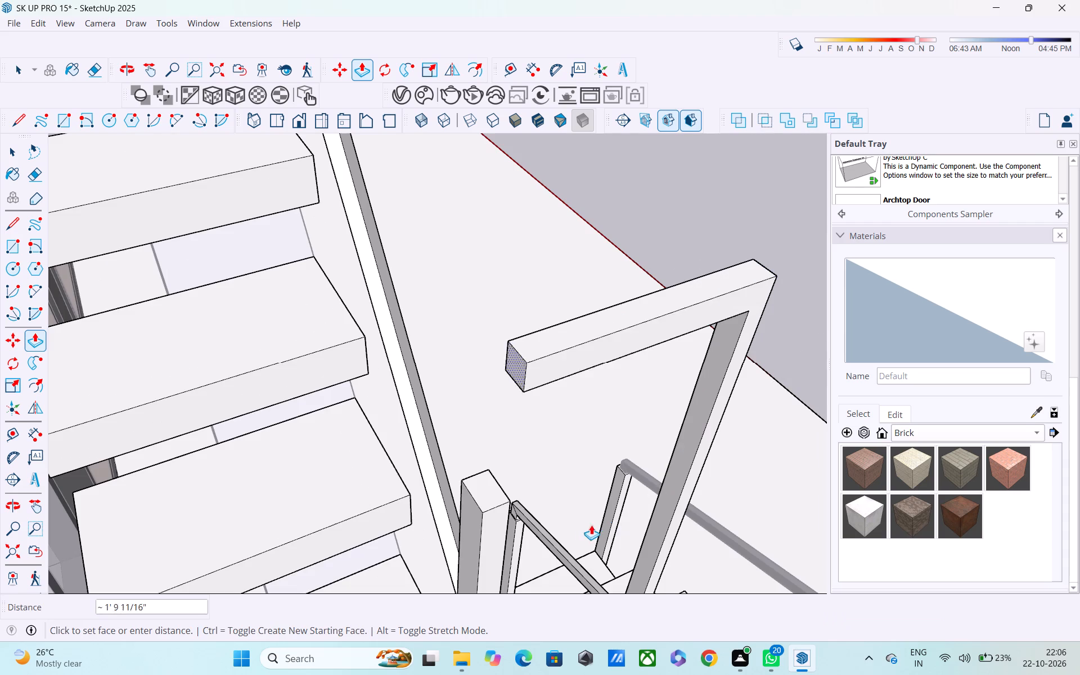
middle_click_drag(557, 512, 472, 464)
scroll(317, 422, "down", 1)
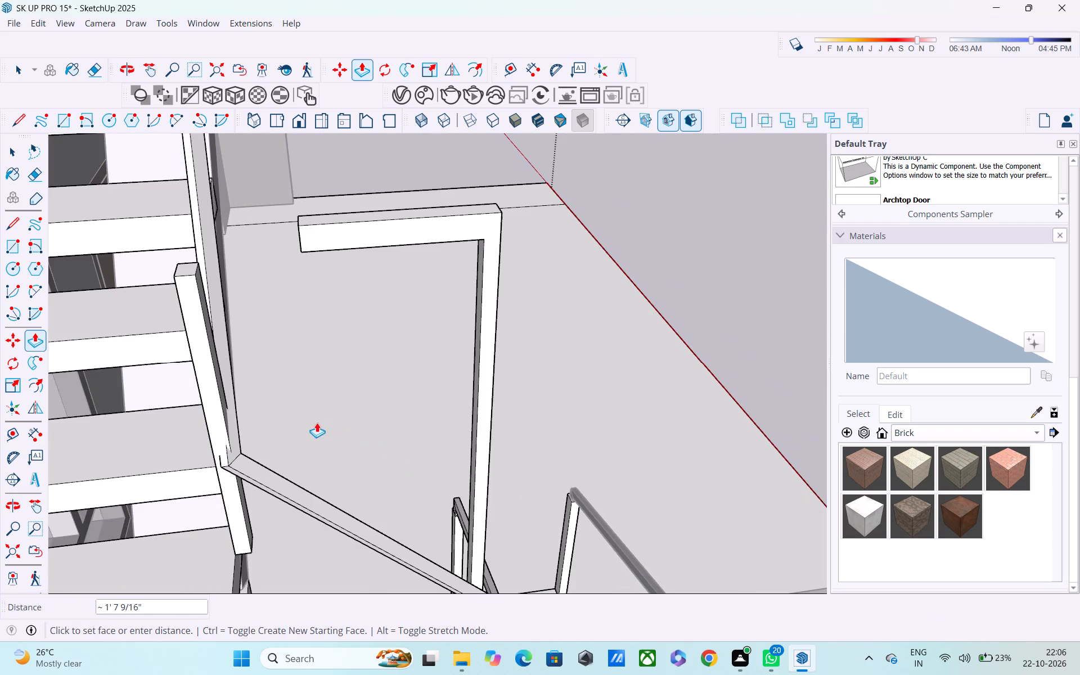
middle_click_drag(321, 429, 355, 495, "shift")
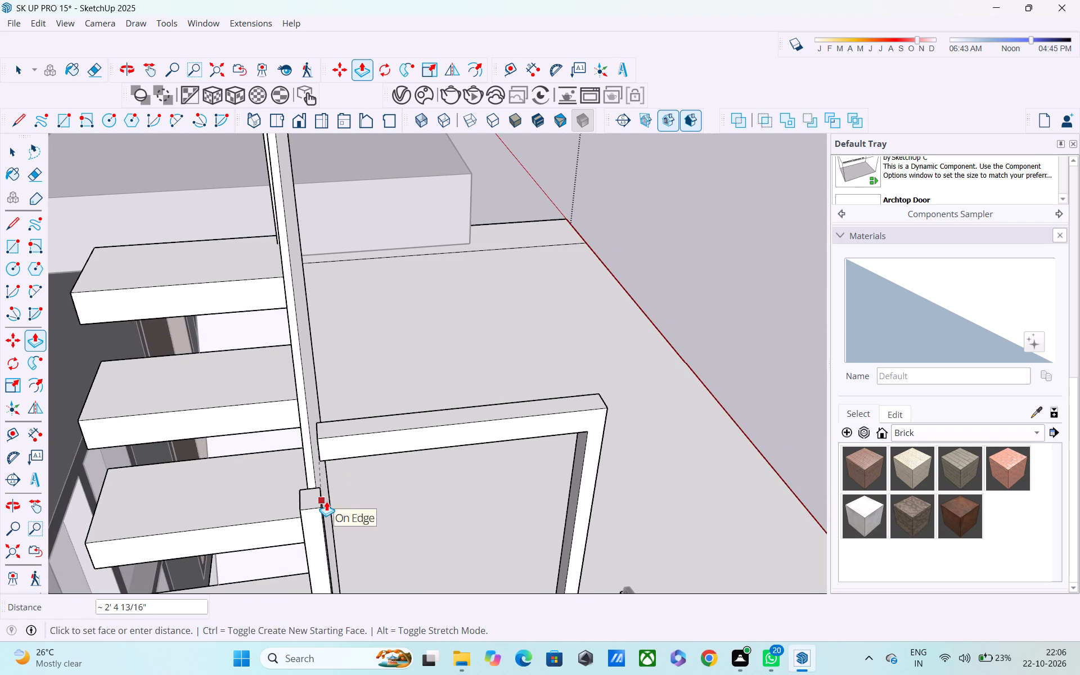
left_click(326, 501)
Examine the new horizontal rail against the two turn posts, sloping handrails and treads from both sides of the staircase.
middle_click_drag(323, 502, 182, 411)
scroll(186, 410, "down", 3)
middle_click_drag(278, 433, 0, 393)
middle_click_drag(219, 462, 157, 423)
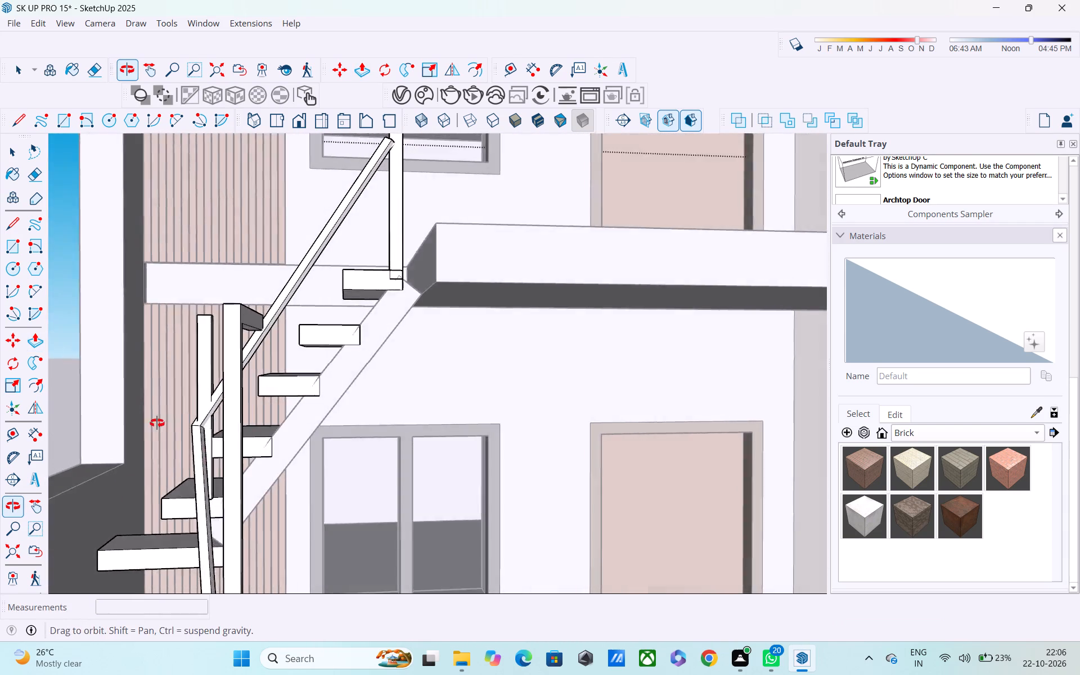
middle_click_drag(157, 423, 145, 417)
middle_click_drag(200, 471, 226, 519)
middle_click_drag(235, 520, 303, 571, "shift")
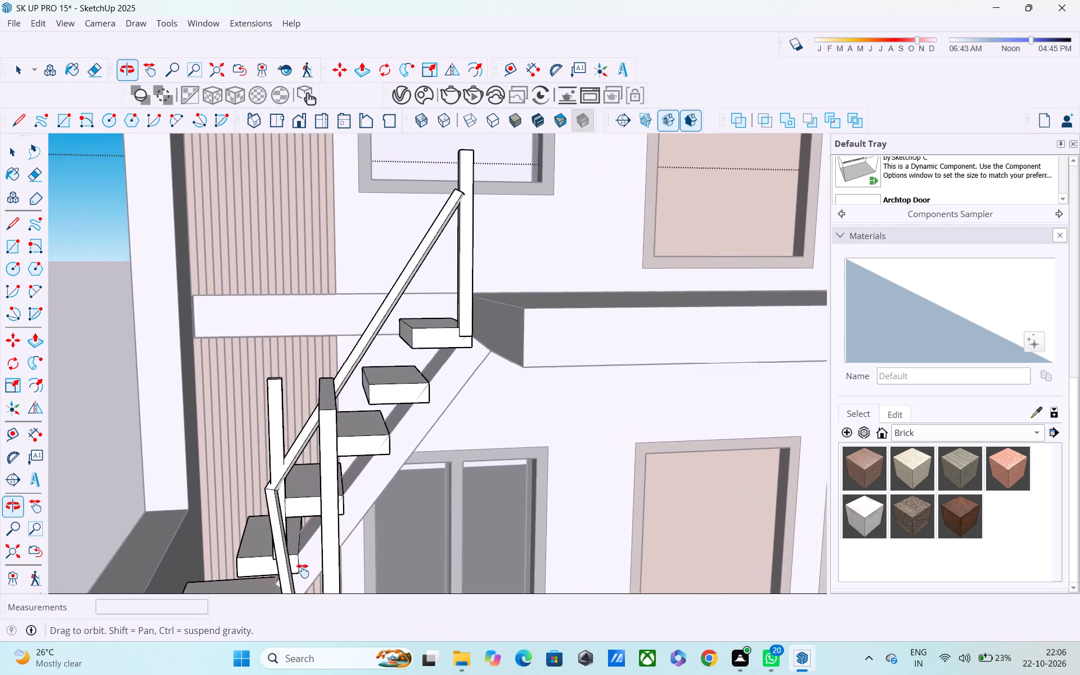
middle_click_drag(303, 571, 355, 515, "shift")
scroll(362, 497, "down", 3)
middle_click_drag(369, 499, 672, 552)
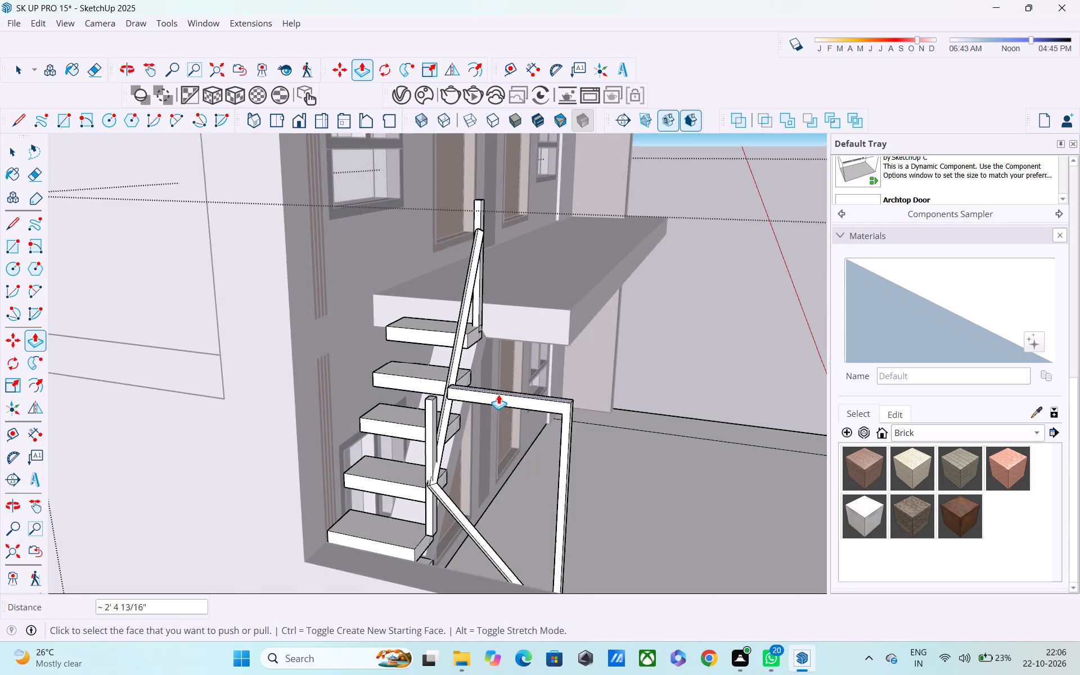
Draw a line about 2 15/16" long across the horizontal rail's side face, near its free end.
scroll(498, 394, "up", 3)
scroll(446, 388, "up", 3)
middle_click_drag(439, 389, 415, 456)
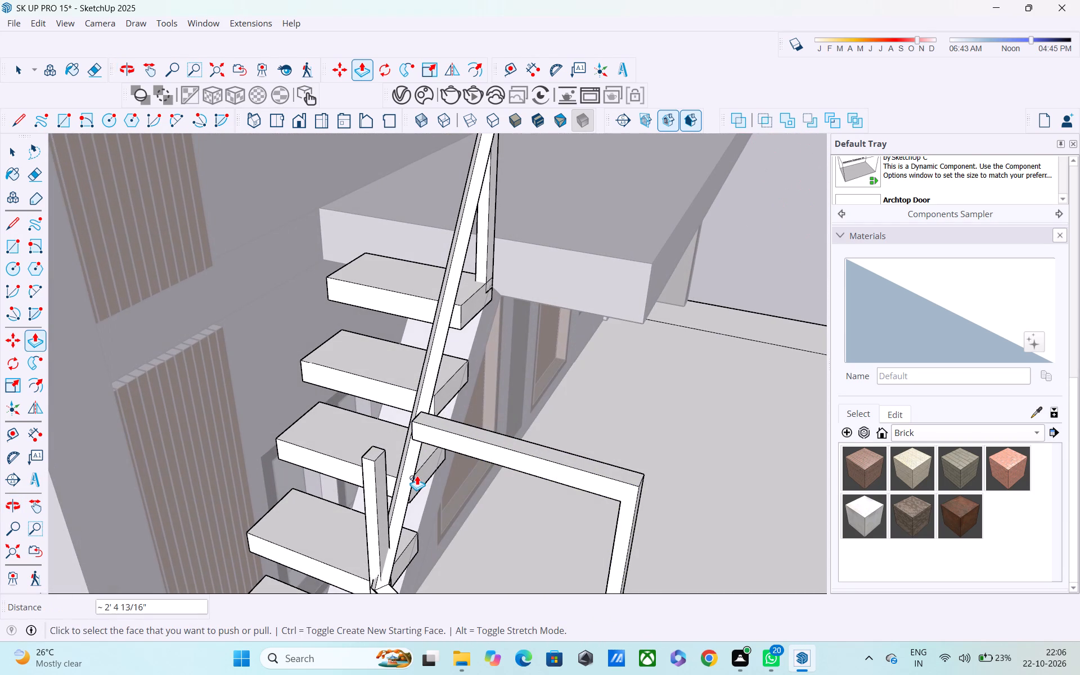
key("l")
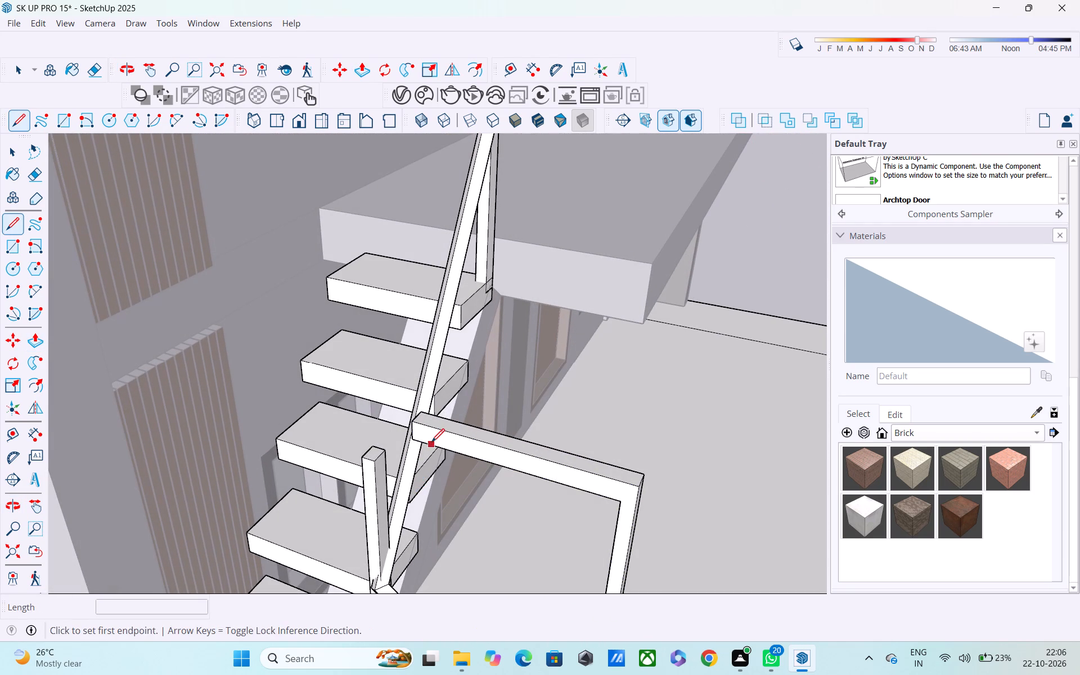
left_click(427, 443)
left_click(425, 429)
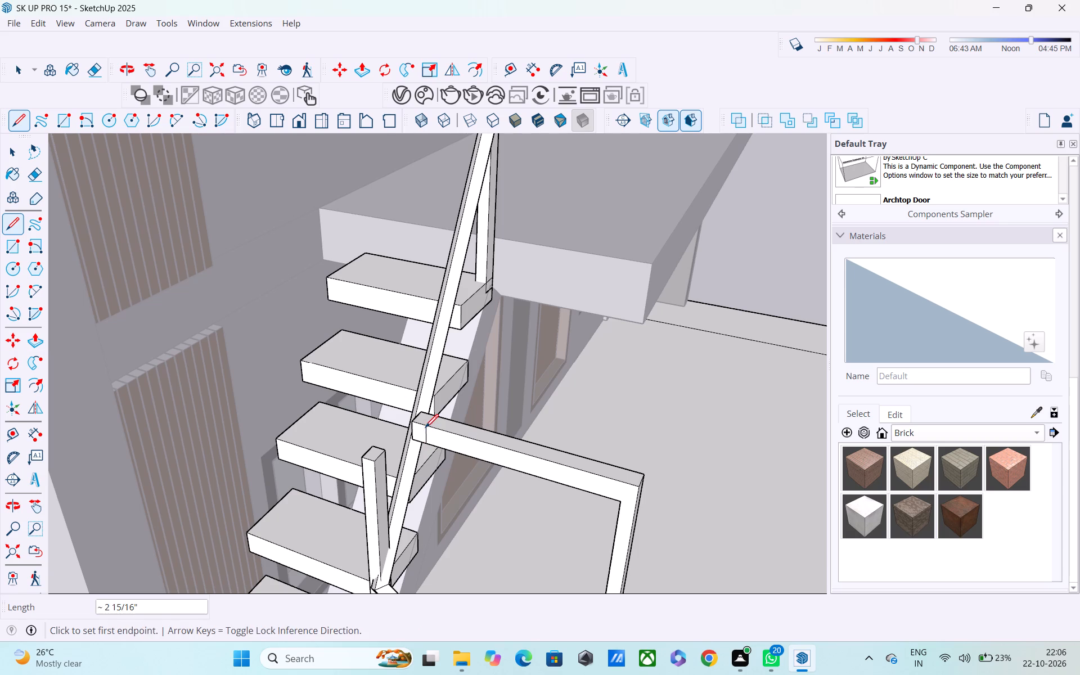
Push/pull the marked-off end face of the horizontal rail about 7 1/4" to meet the shorter turn post.
key("p")
left_click(421, 430)
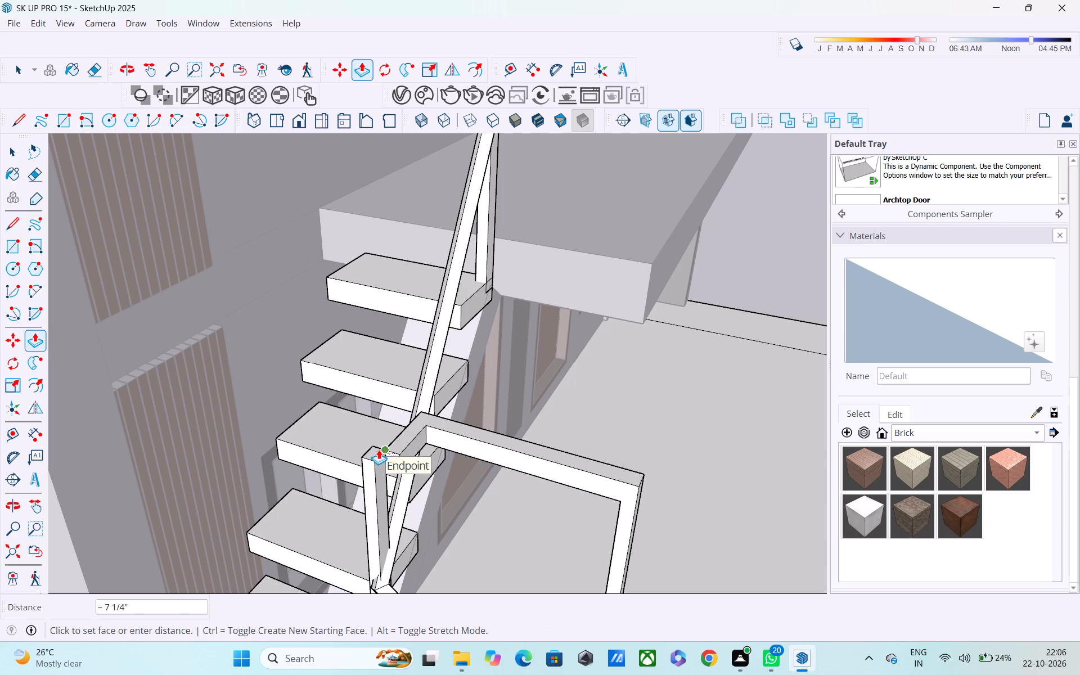
left_click(379, 449)
Examine the rail connection between the two turn posts from above, in front and from the side of the staircase.
middle_click_drag(424, 478, 296, 399)
scroll(294, 409, "down", 4)
middle_click_drag(344, 454, 194, 425)
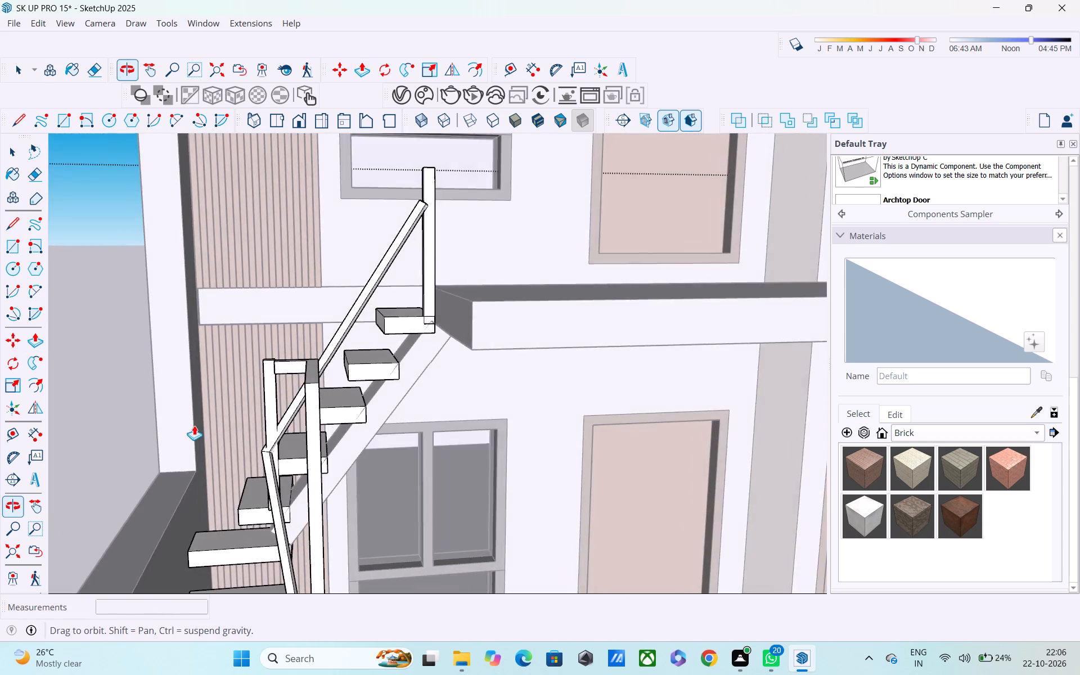
middle_click_drag(194, 425, 195, 427)
scroll(195, 422, "down", 4)
scroll(314, 473, "down", 1)
middle_click_drag(307, 489, 370, 409, "shift")
scroll(375, 417, "down", 3)
middle_click_drag(376, 454, 379, 544)
middle_click_drag(375, 503, 426, 663)
scroll(360, 362, "up", 5)
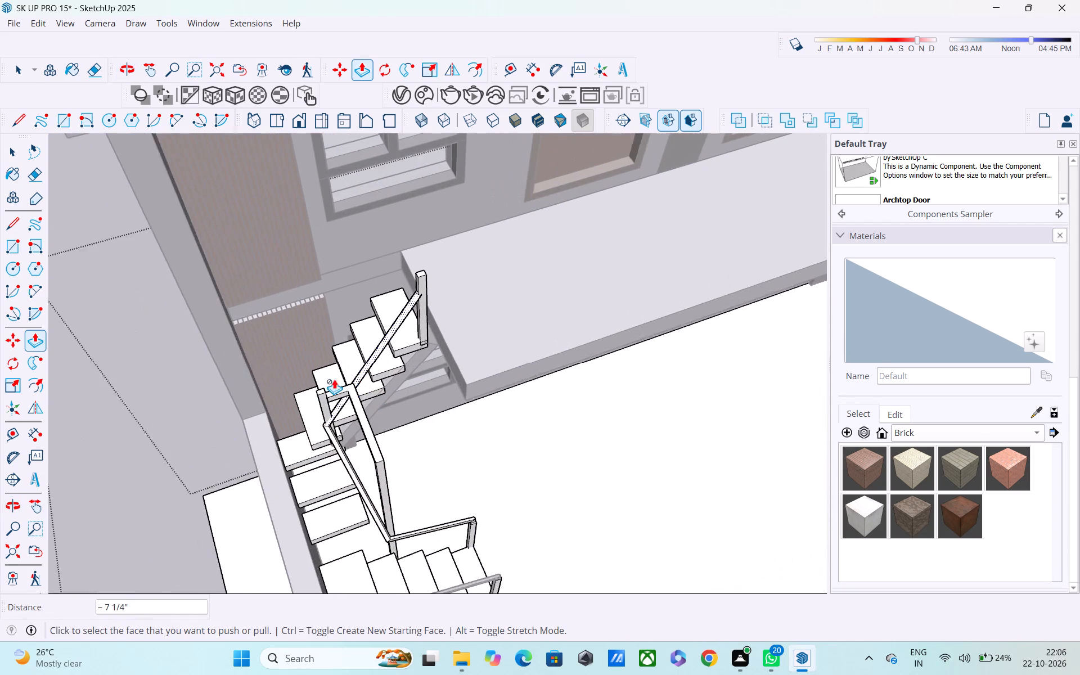
middle_click_drag(316, 380, 40, 297)
scroll(316, 380, "up", 1)
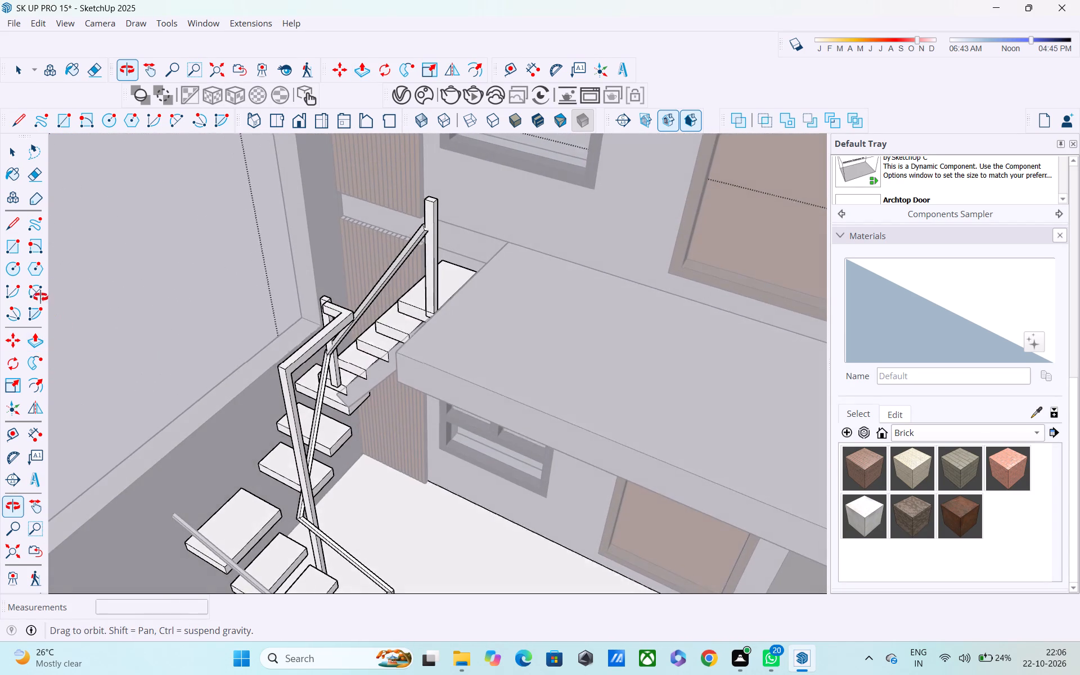
middle_click_drag(40, 297, 40, 296)
scroll(343, 397, "down", 4)
middle_click_drag(337, 408, 395, 276)
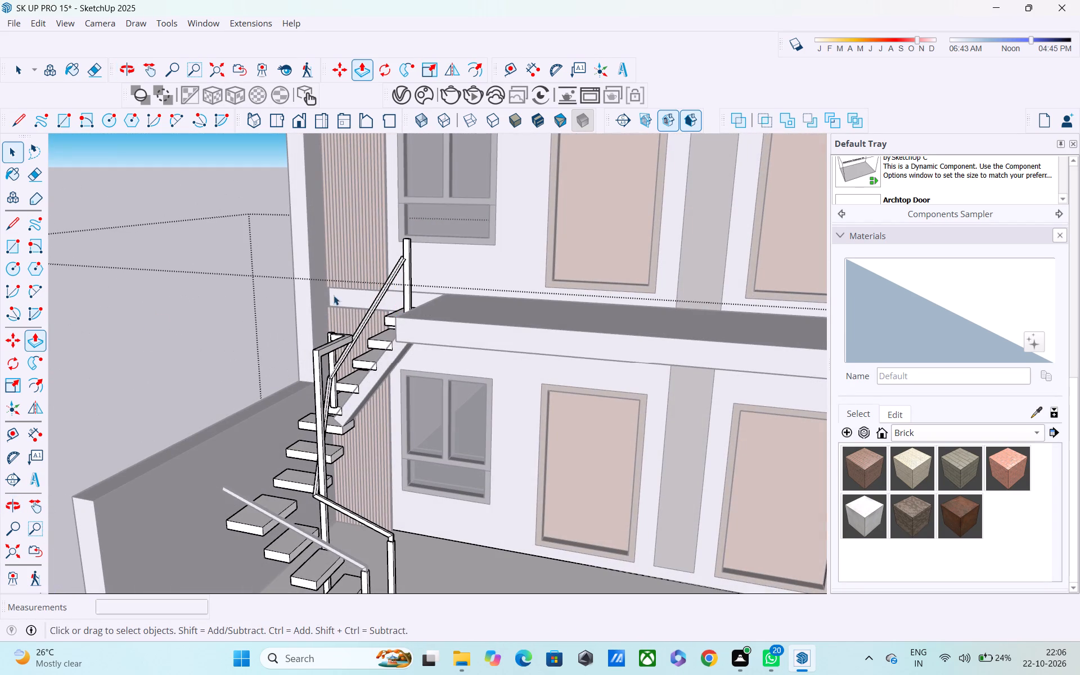
Exit the staircase group's editing mode back to the whole model.
key("space")
left_click(152, 284)
middle_click_drag(159, 399, 195, 331)
double_click(186, 344)
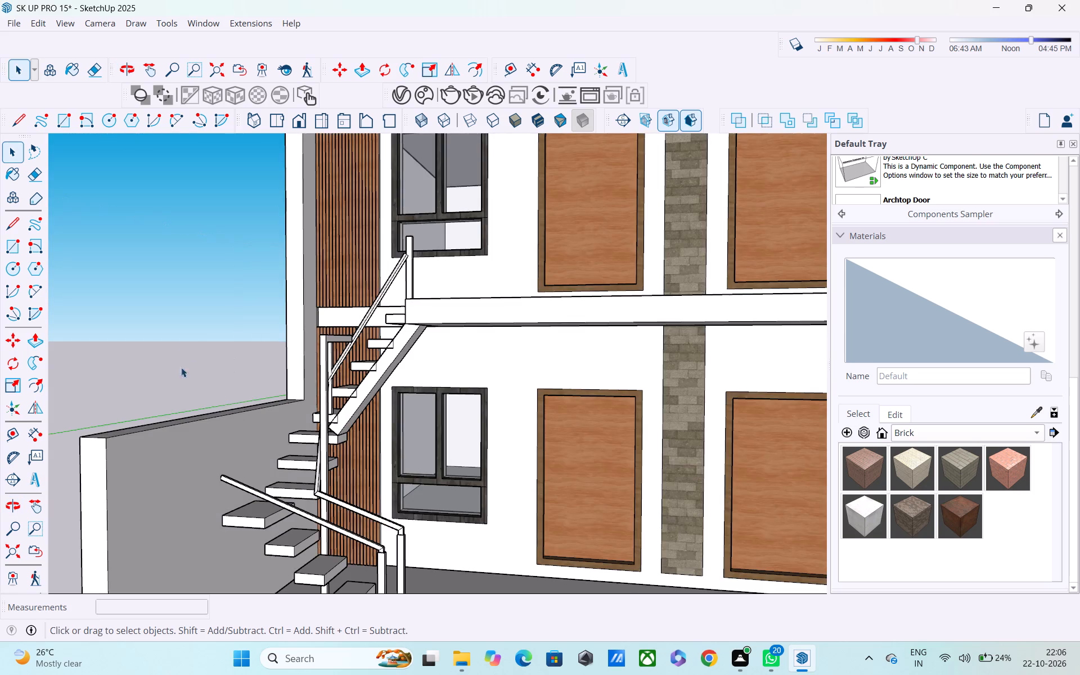
Examine the whole building front together with the staircase and its handrails from several angles.
scroll(197, 388, "down", 2)
middle_click_drag(309, 420, 510, 435)
scroll(506, 432, "down", 2)
middle_click_drag(421, 463, 337, 384)
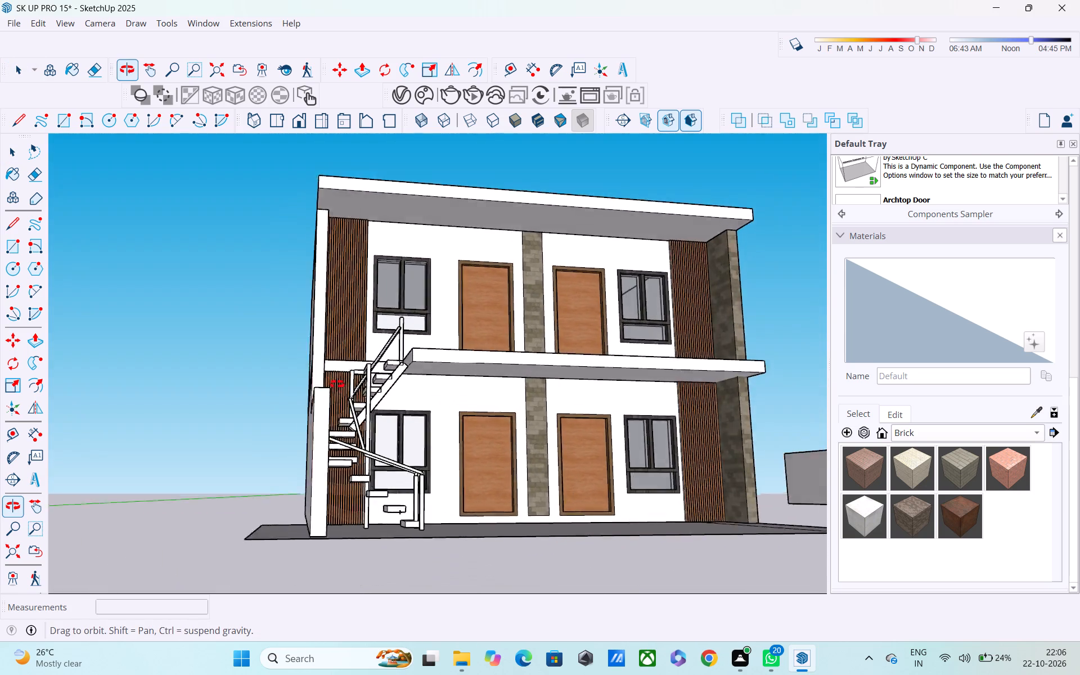
middle_click_drag(337, 384, 244, 462)
scroll(344, 438, "down", 3)
middle_click_drag(376, 431, 440, 524)
scroll(435, 515, "down", 1)
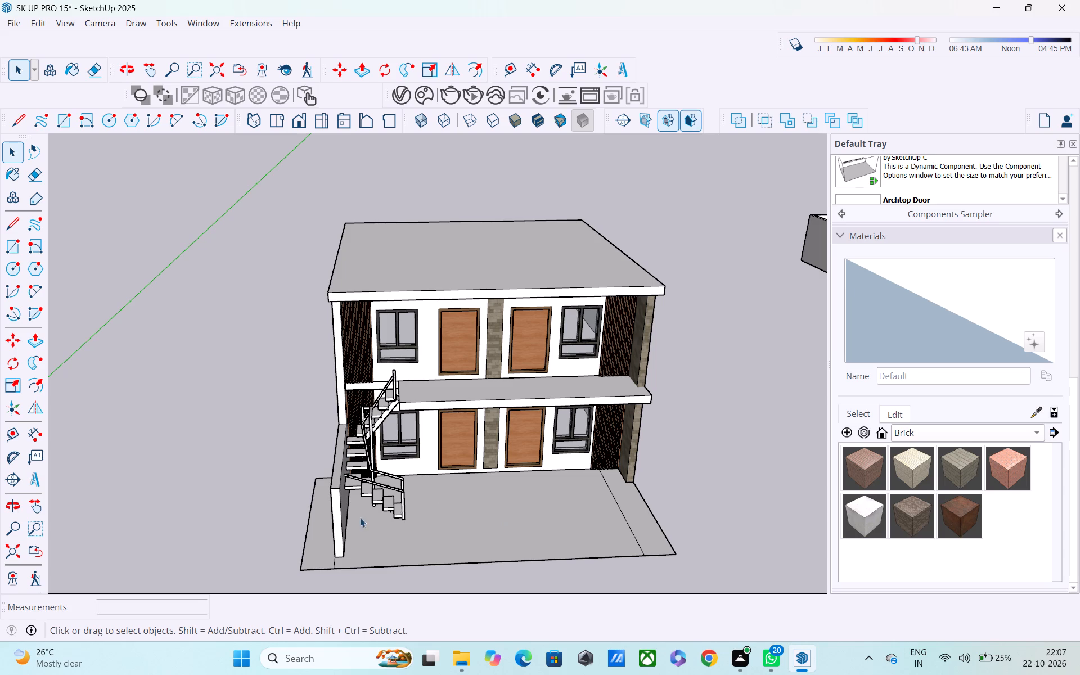
middle_click_drag(391, 494, 358, 391)
scroll(357, 510, "up", 2)
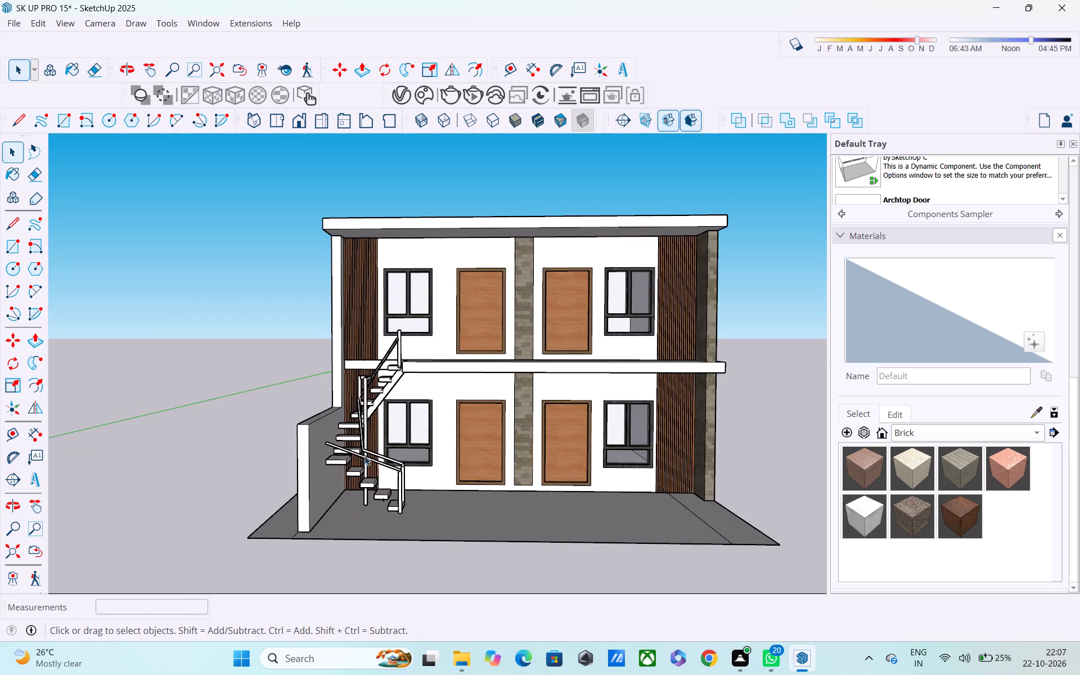
middle_click_drag(367, 439, 444, 392)
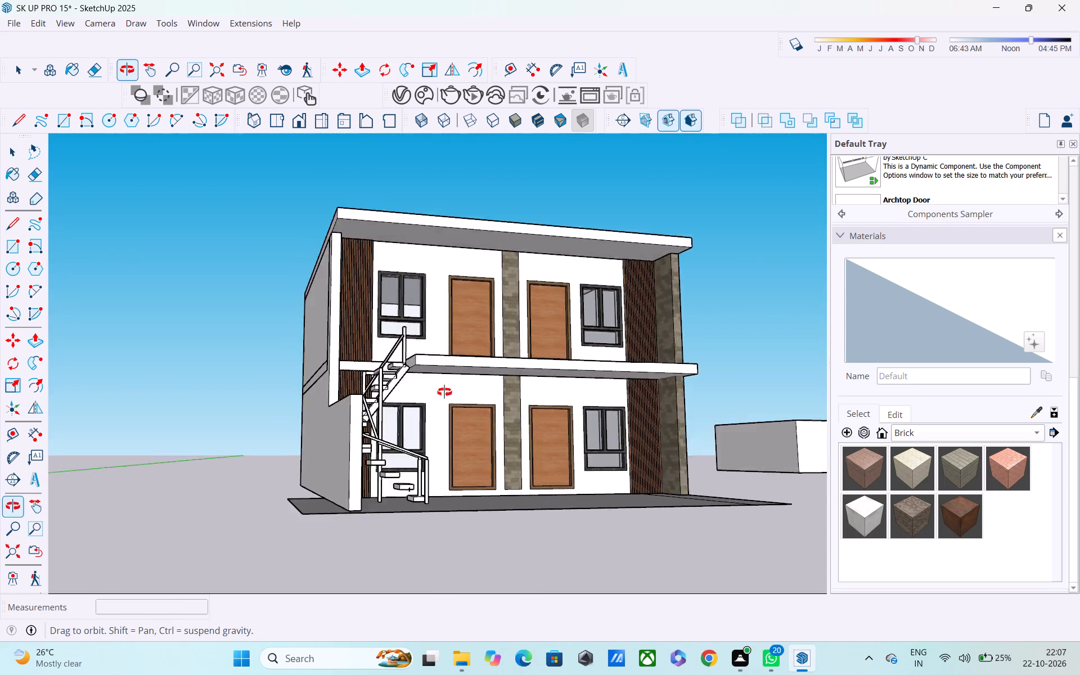
middle_click_drag(444, 392, 424, 459)
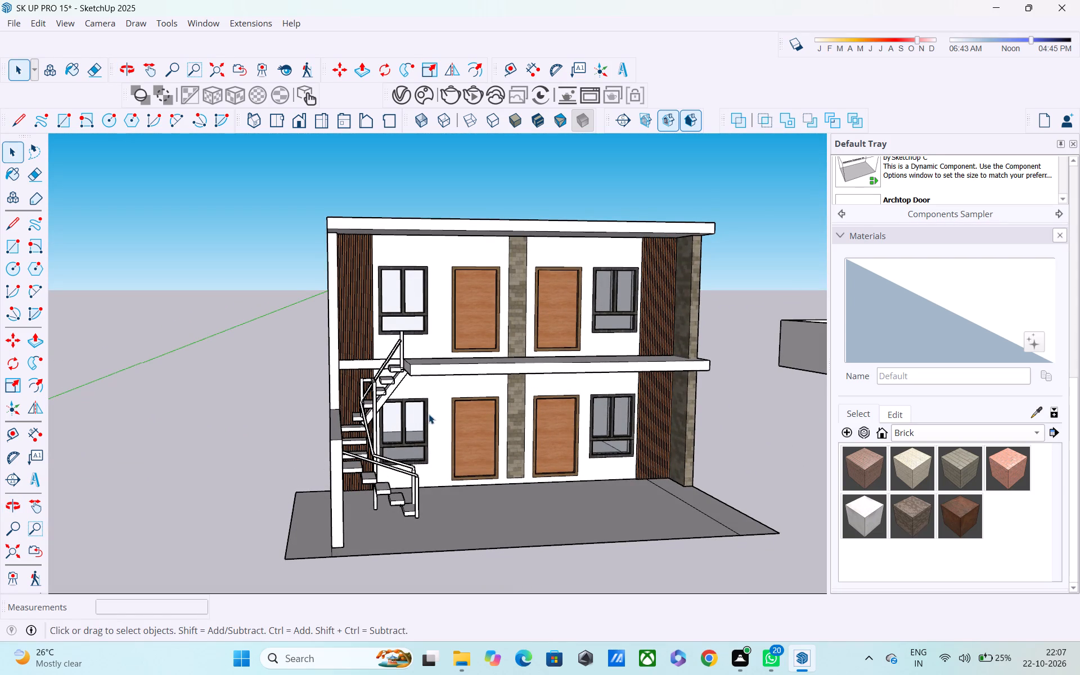
Examine the handrails, turn posts and treads at the staircase turn close up.
scroll(398, 424, "up", 2)
middle_click_drag(375, 418, 222, 479)
scroll(312, 462, "up", 1)
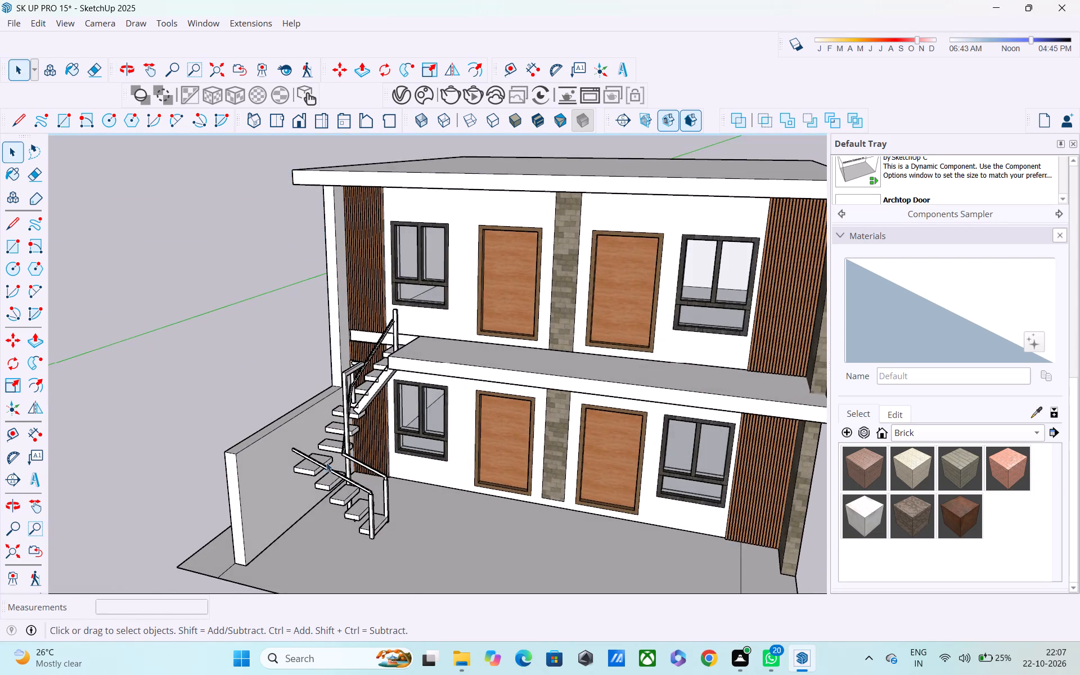
scroll(326, 462, "up", 5)
middle_click_drag(363, 442, 568, 508)
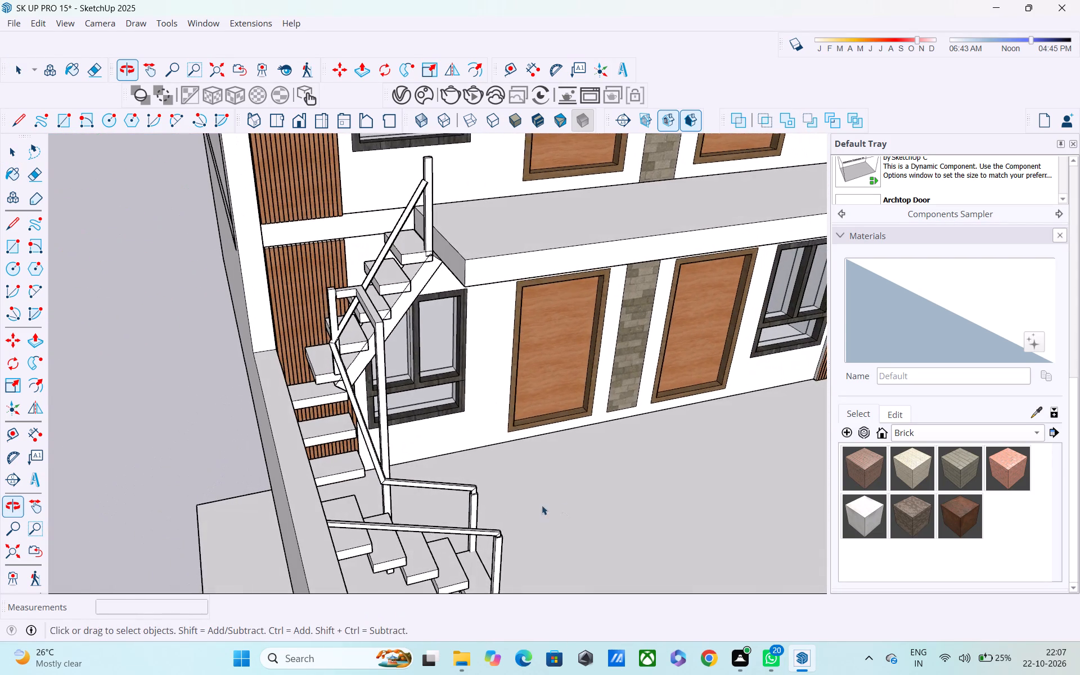
scroll(445, 500, "up", 1)
middle_click_drag(430, 467, 380, 398)
scroll(376, 401, "up", 2)
middle_click_drag(375, 402, 362, 363)
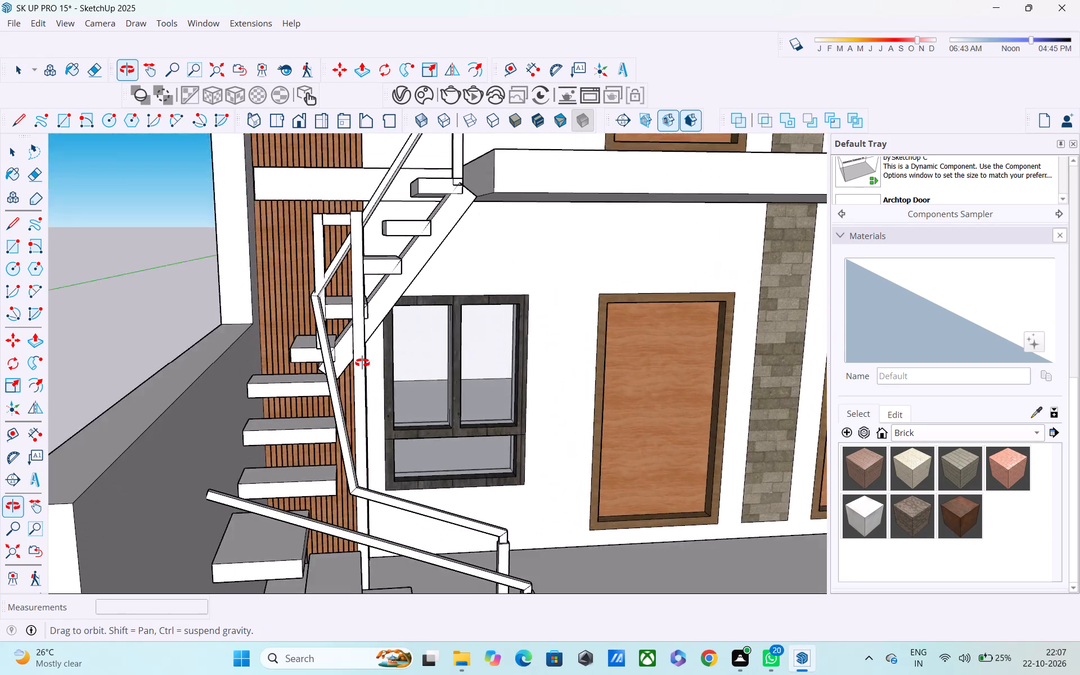
middle_click_drag(362, 363, 360, 356)
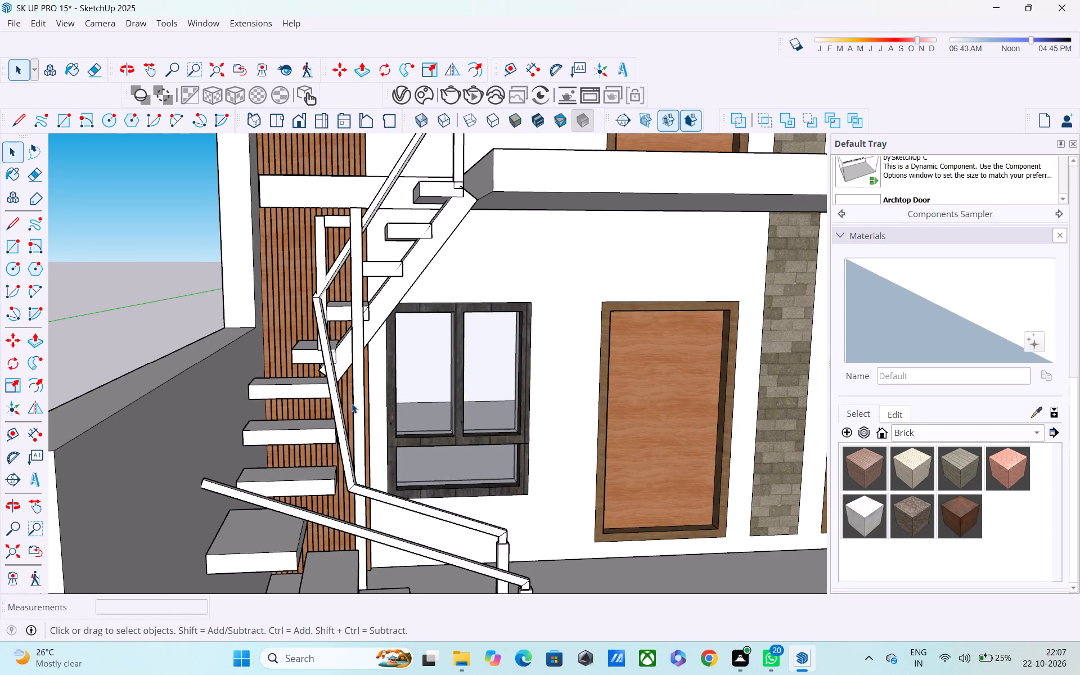
middle_click_drag(352, 399, 367, 429)
scroll(343, 375, "up", 2)
middle_click_drag(341, 371, 352, 402)
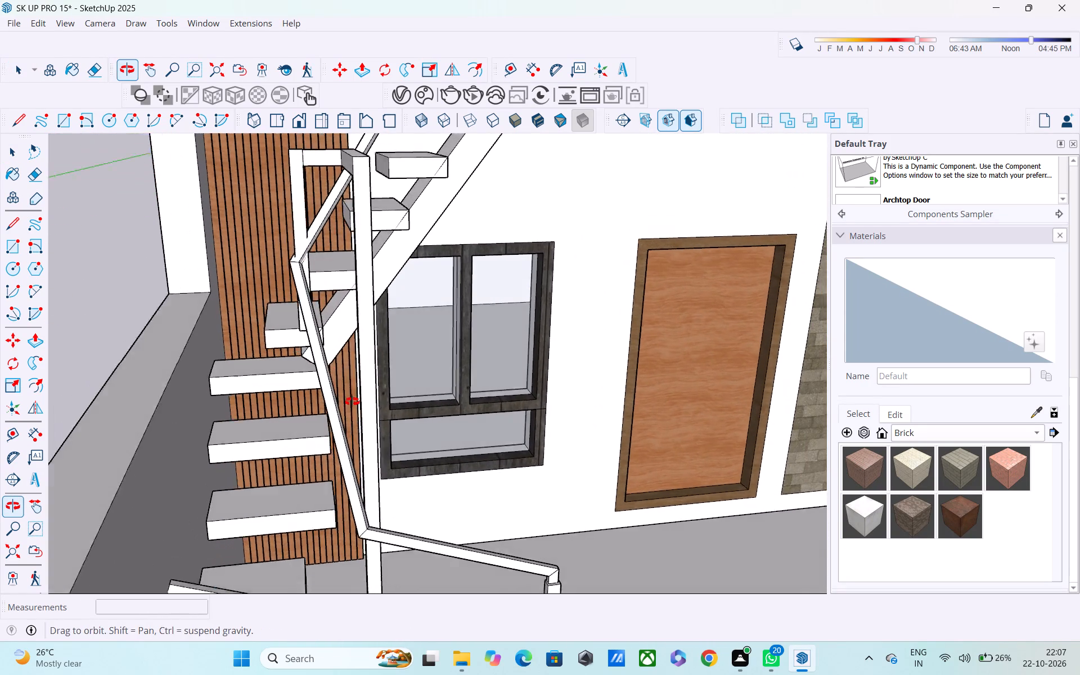
middle_click_drag(352, 402, 357, 438)
scroll(318, 367, "down", 3)
middle_click_drag(322, 389, 282, 295)
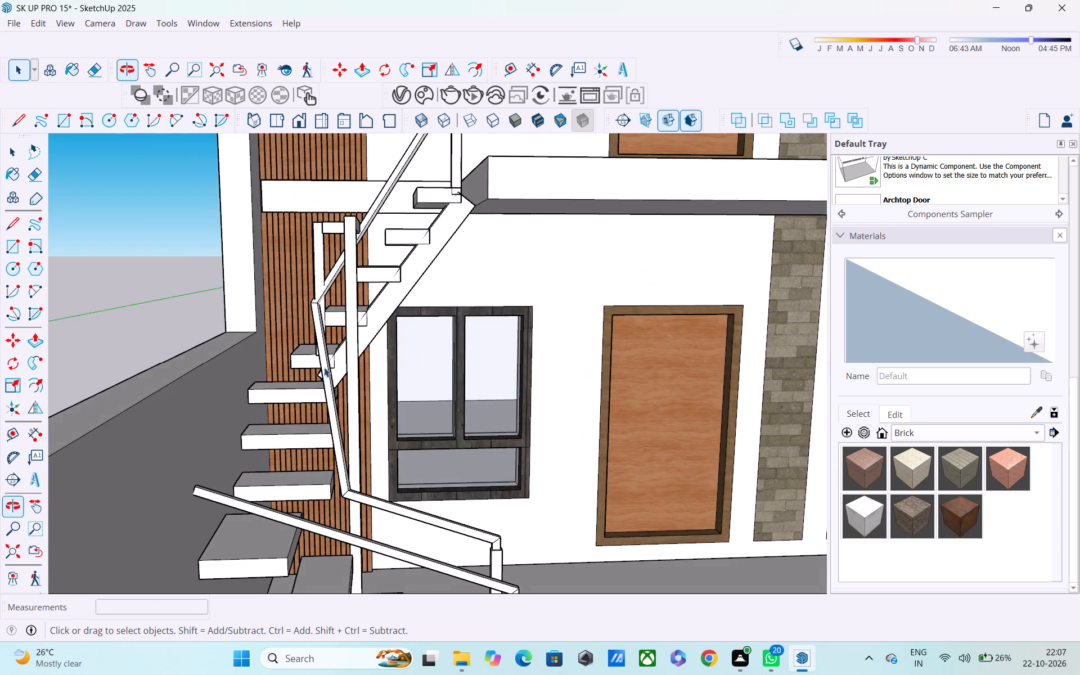
Examine the complete staircase and handrails against the facade and boundary wall from low and side viewpoints.
scroll(328, 380, "down", 7)
middle_click_drag(336, 415, 301, 348)
scroll(345, 390, "up", 1)
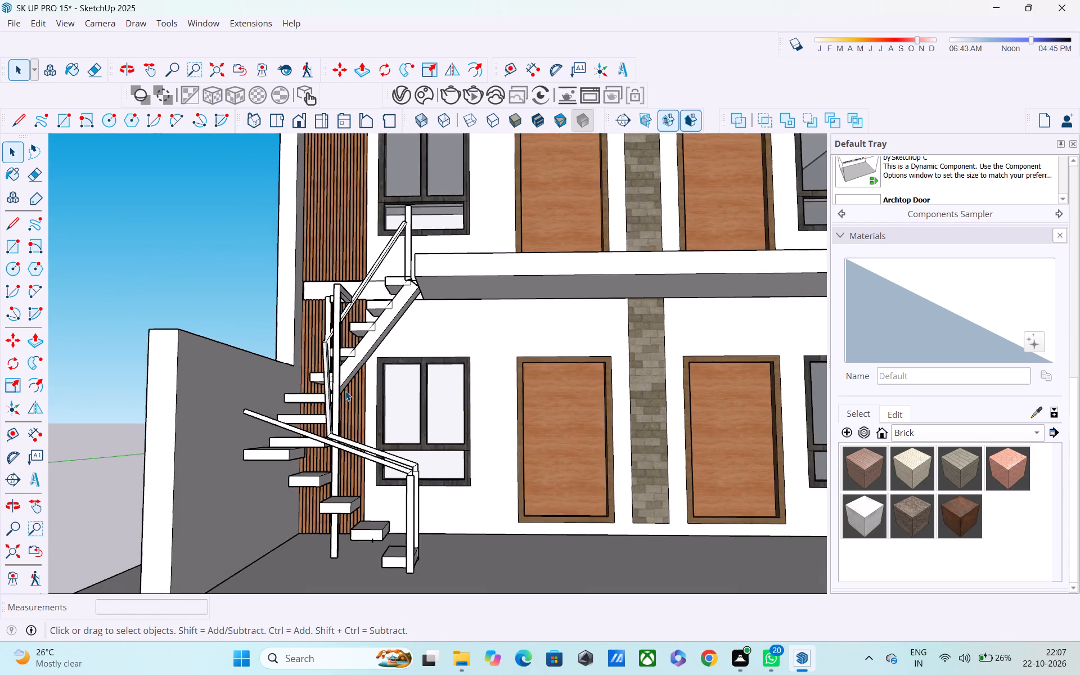
scroll(345, 391, "up", 1)
scroll(345, 391, "down", 1)
middle_click_drag(347, 395, 382, 452)
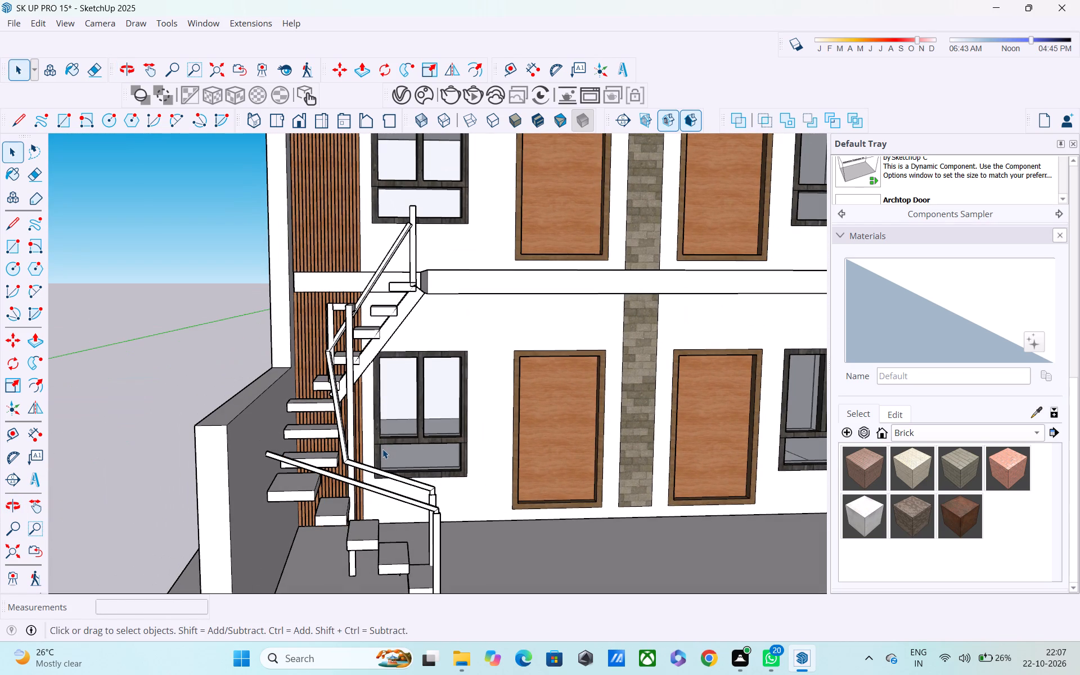
scroll(382, 448, "down", 2)
middle_click_drag(382, 448, 337, 362)
scroll(338, 366, "up", 1)
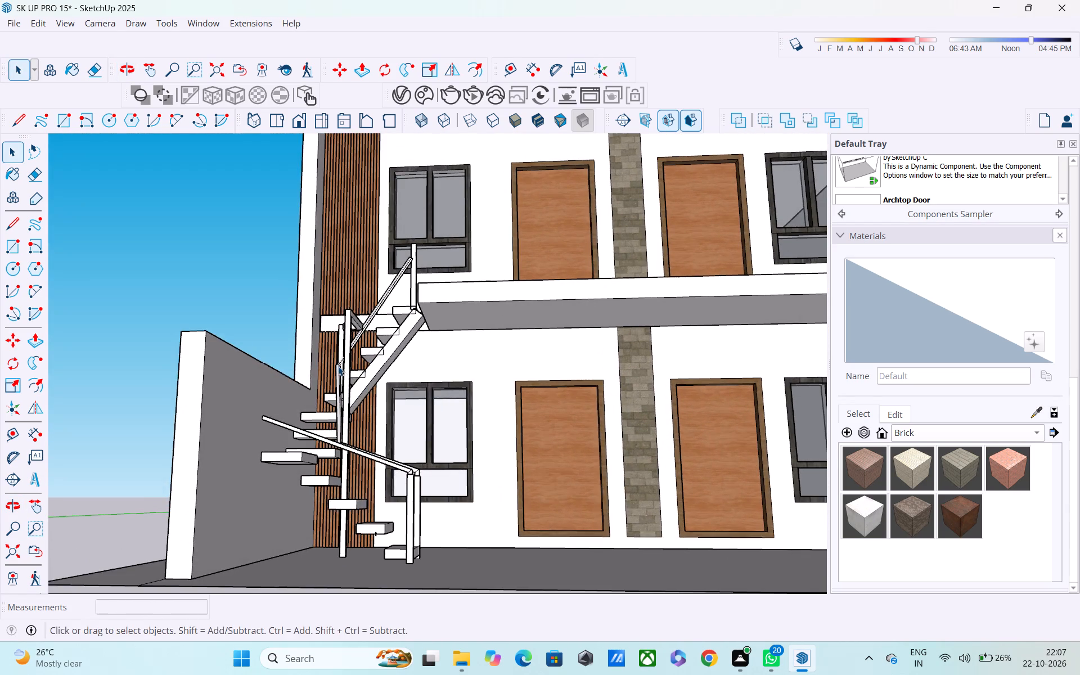
middle_click_drag(338, 367, 466, 425)
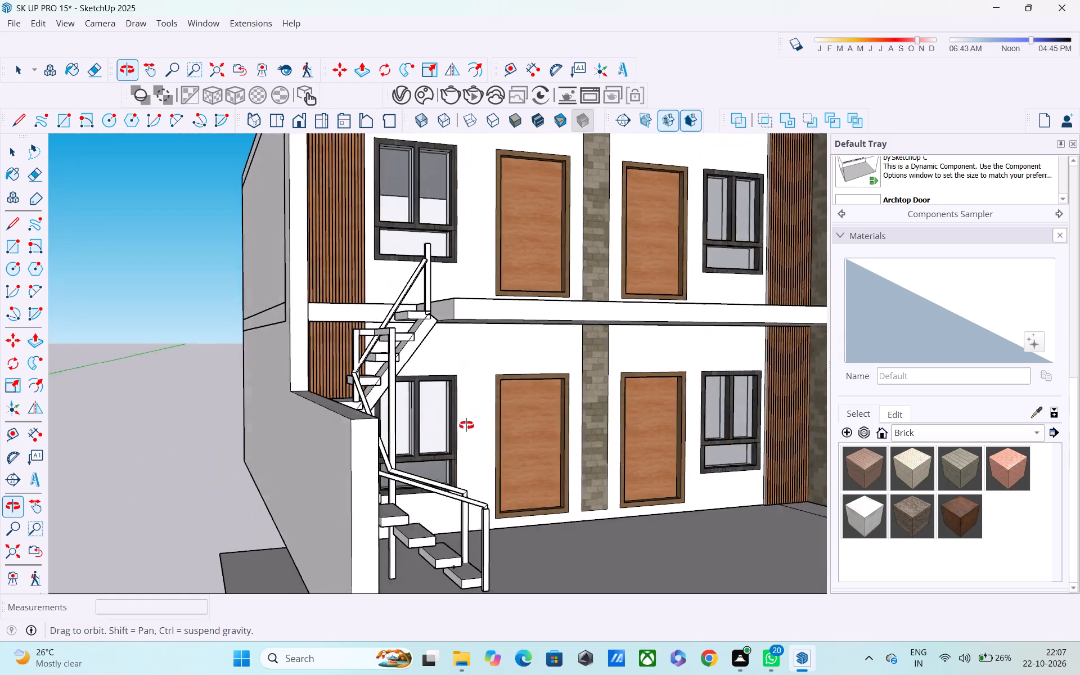
middle_click_drag(466, 425, 310, 415)
scroll(309, 415, "up", 1)
scroll(307, 415, "down", 4)
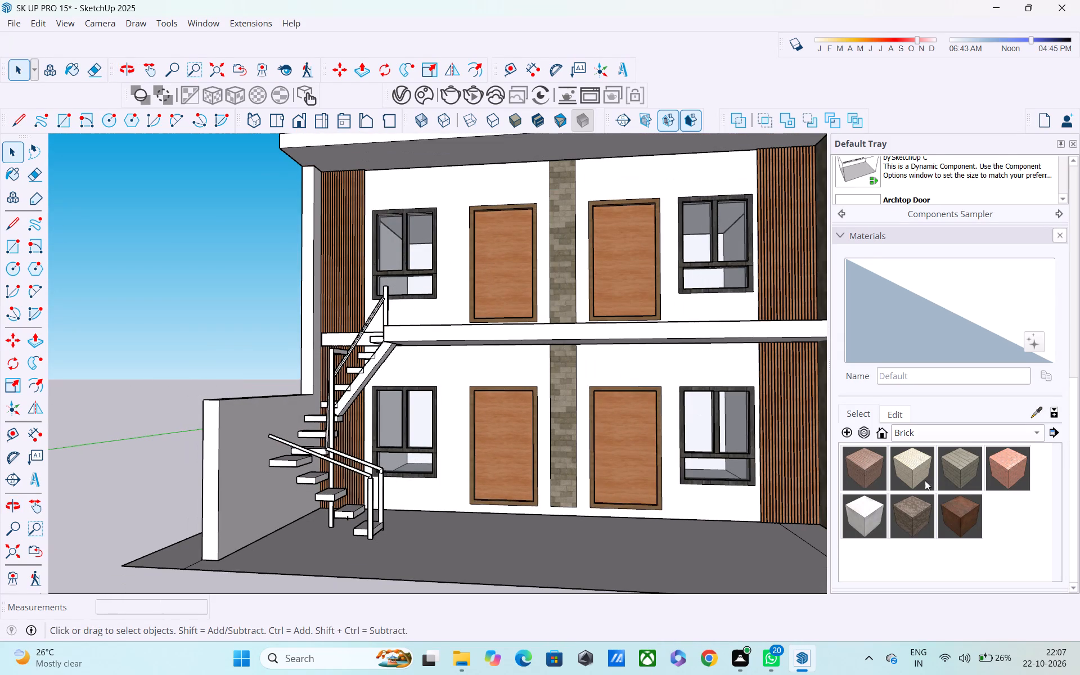
Paint the near handrail, its posts and the staircase group with the dark wood material Wood_Planks_01_1K.
left_click(918, 434)
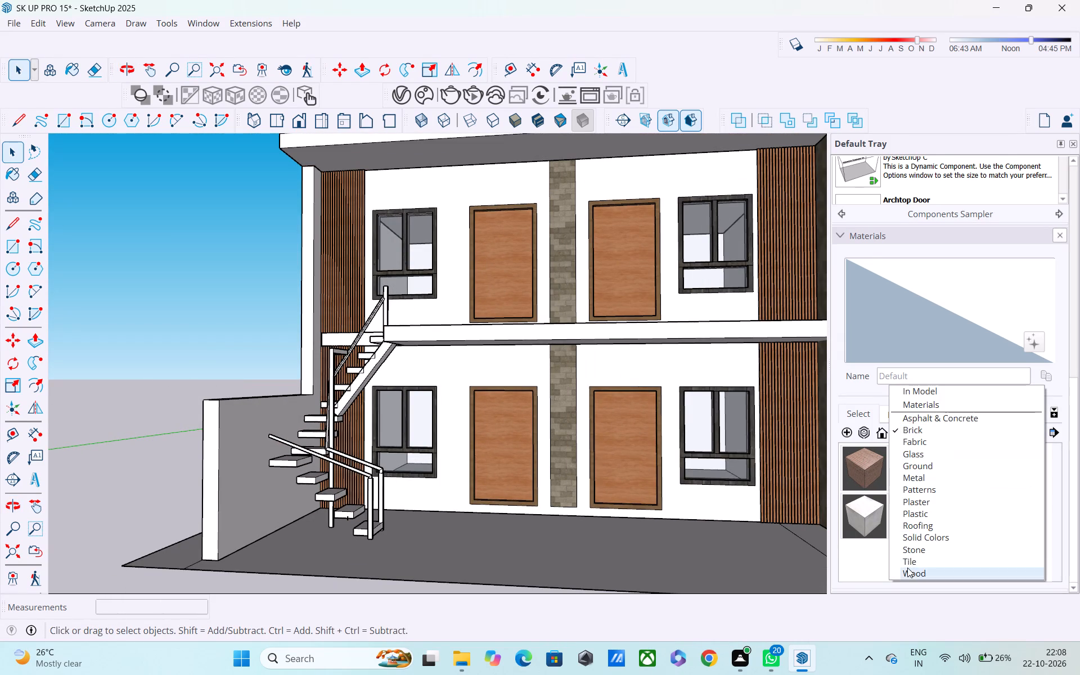
left_click(907, 568)
left_click(866, 517)
scroll(354, 487, "up", 6)
left_click(377, 458)
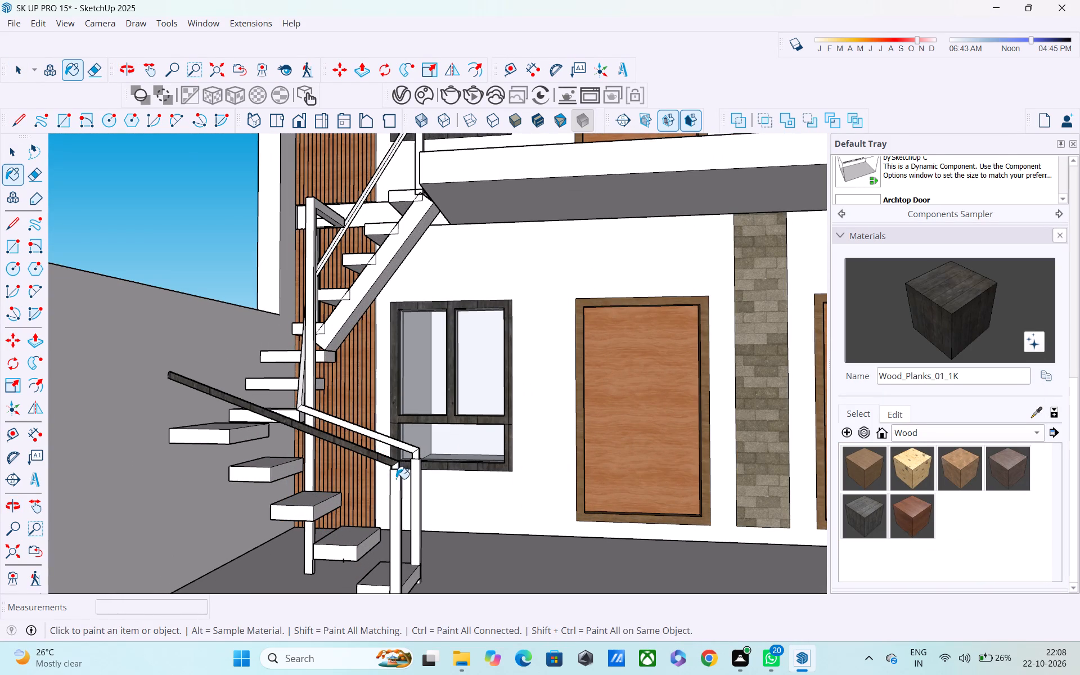
left_click(397, 468)
left_click(395, 487)
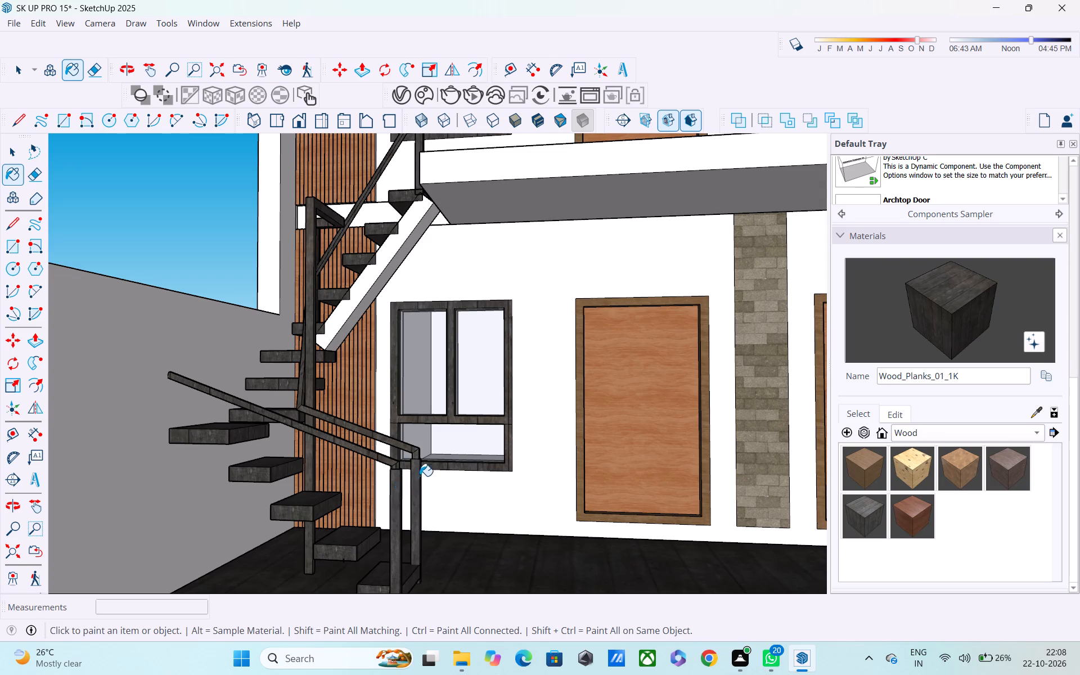
scroll(422, 471, "down", 5)
middle_click_drag(427, 483, 443, 525)
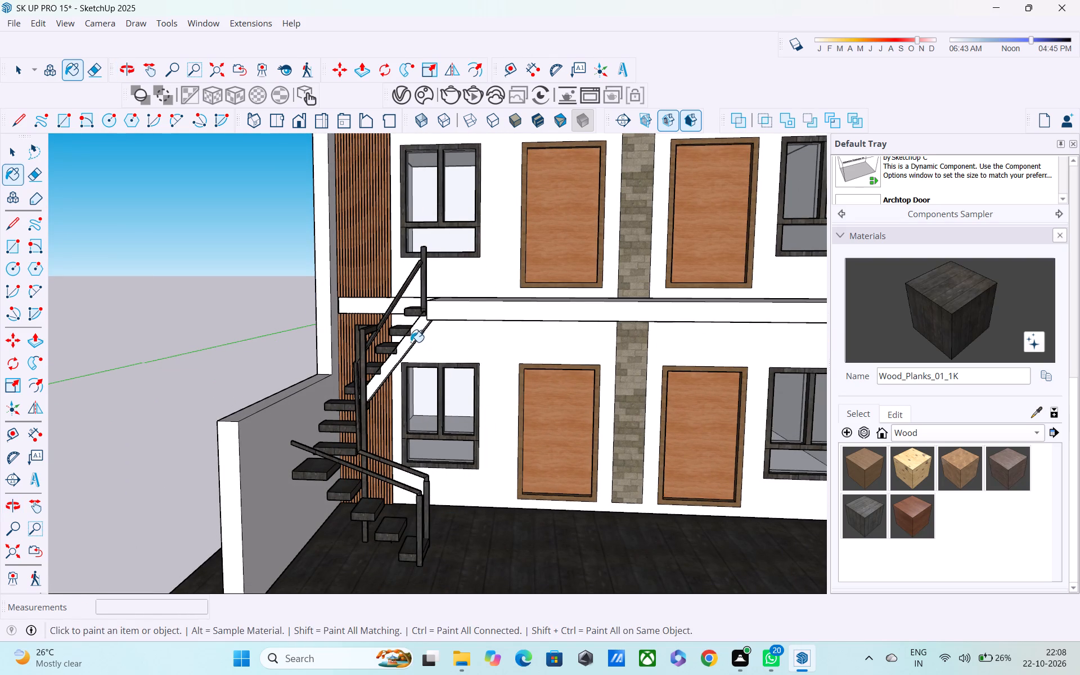
Paint the sloping stringer face beneath the upper stair flight with Wood_Planks_01_1K.
left_click(410, 341)
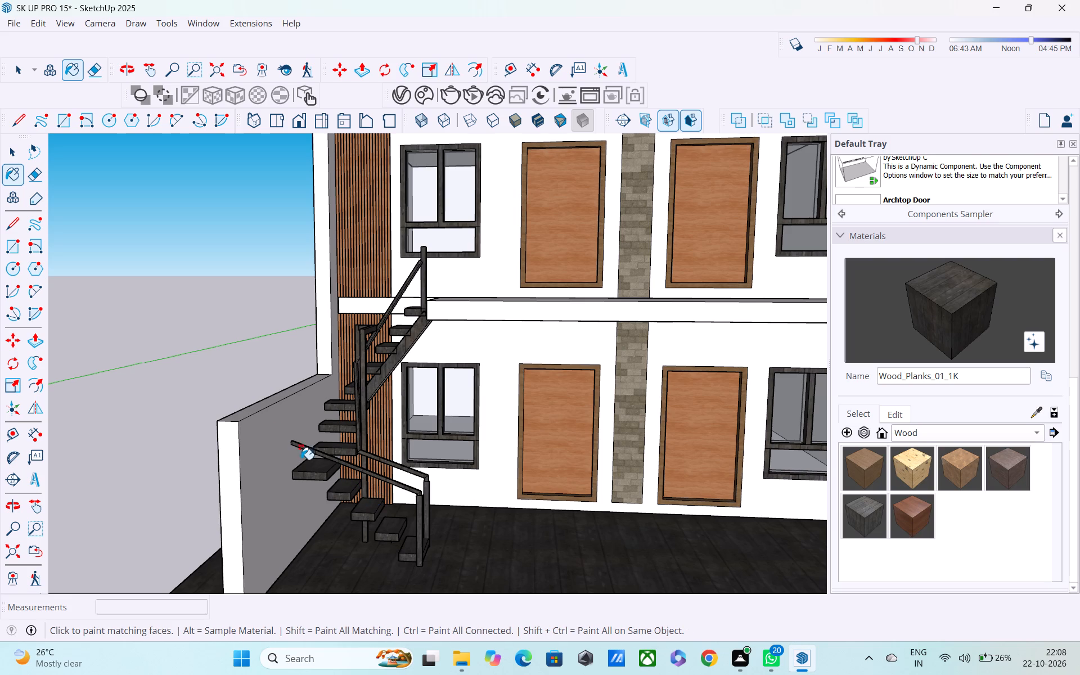
Open the staircase group and paint the eight treads from the bottom through the turn with the reddish-brown Wood_Veneer_15_1K1.
key("space")
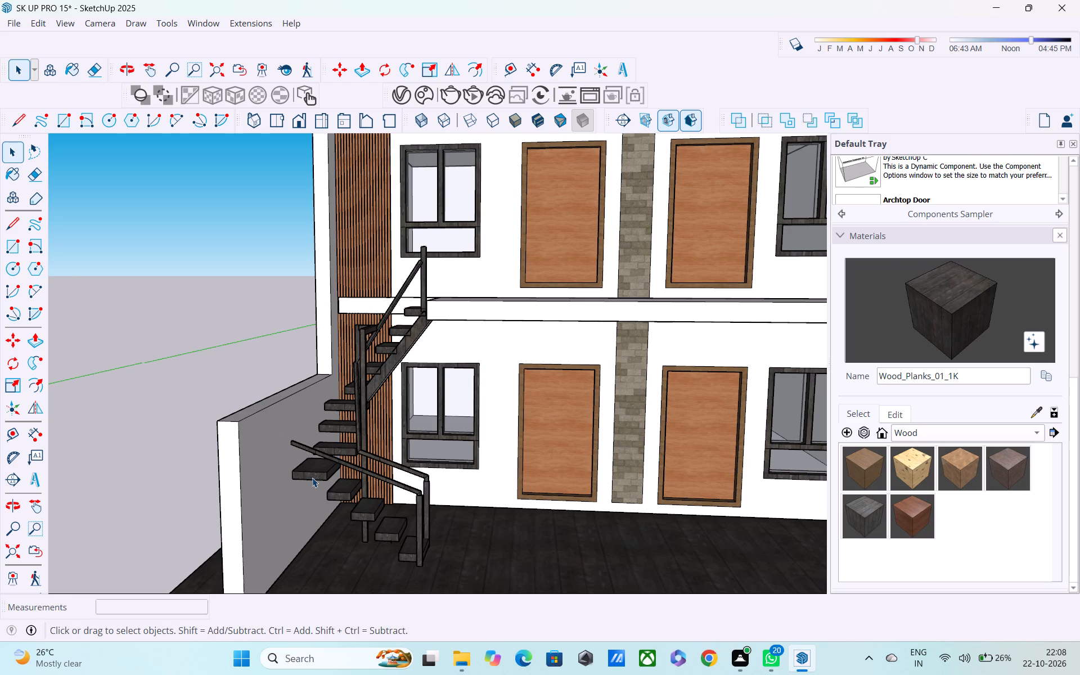
triple_click(311, 476)
left_click(915, 511)
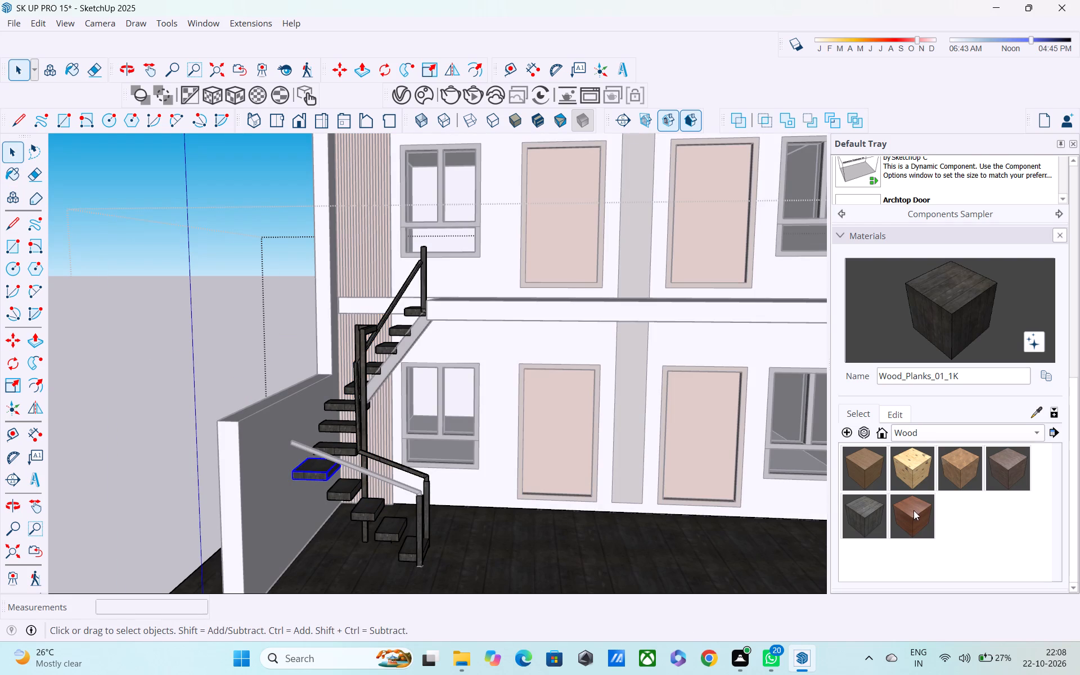
scroll(292, 479, "up", 3)
left_click(310, 471)
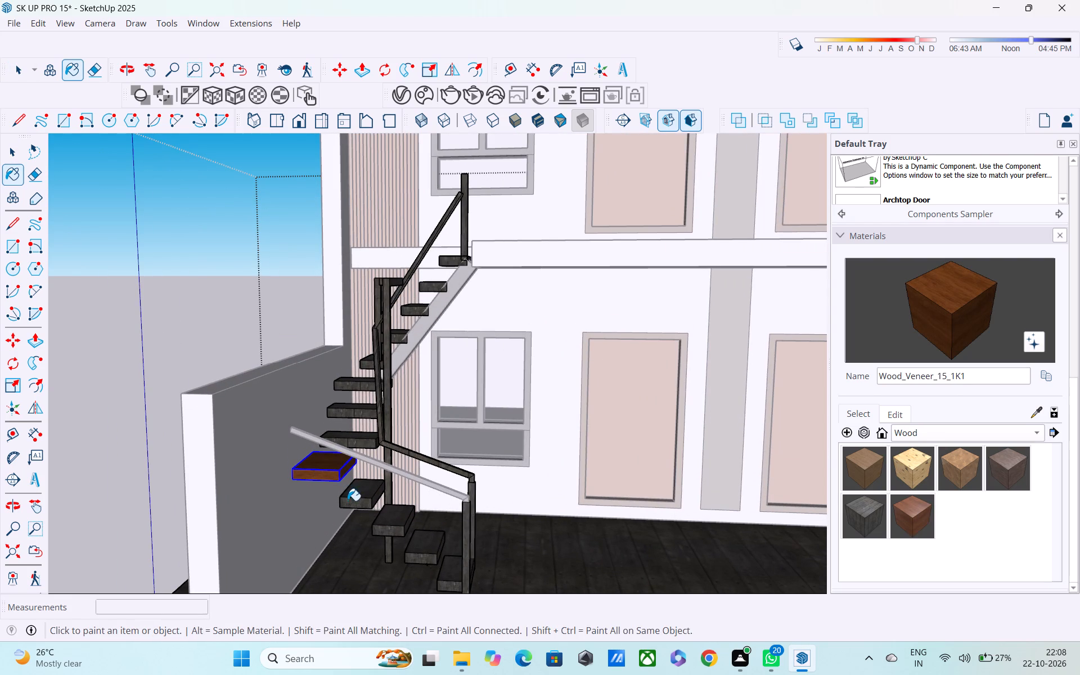
left_click(348, 501)
left_click(387, 532)
left_click(411, 541)
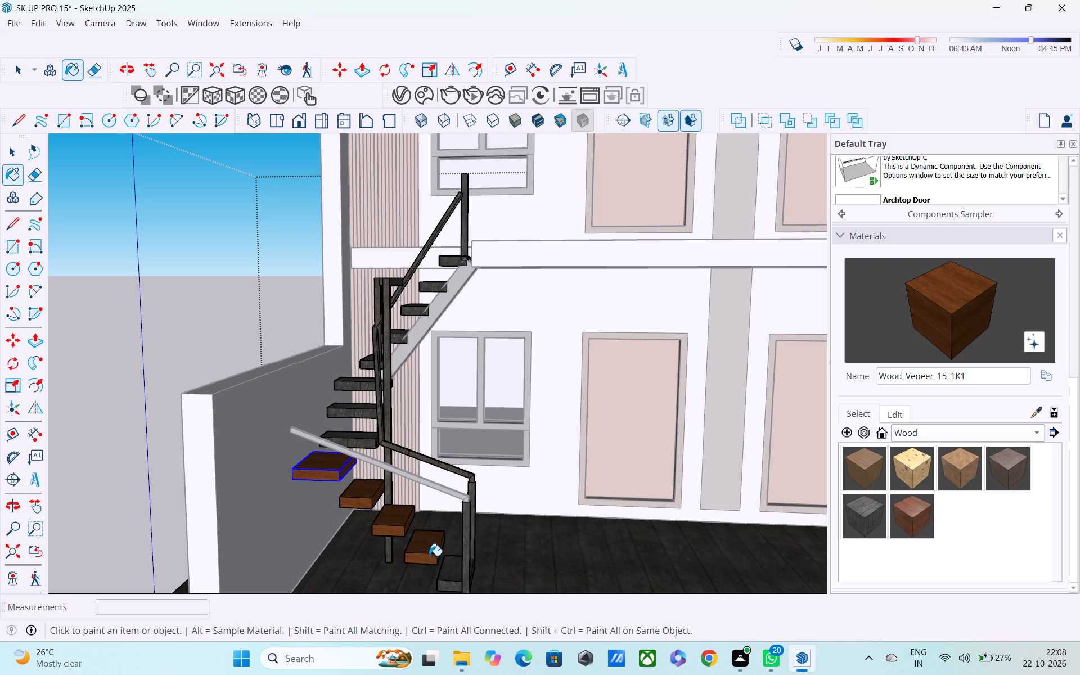
left_click(448, 576)
left_click(358, 438)
left_click(350, 412)
left_click(344, 389)
Paint the five remaining treads of the upper flight with Wood_Veneer_15_1K1 and close the staircase group.
middle_click_drag(382, 368, 537, 412)
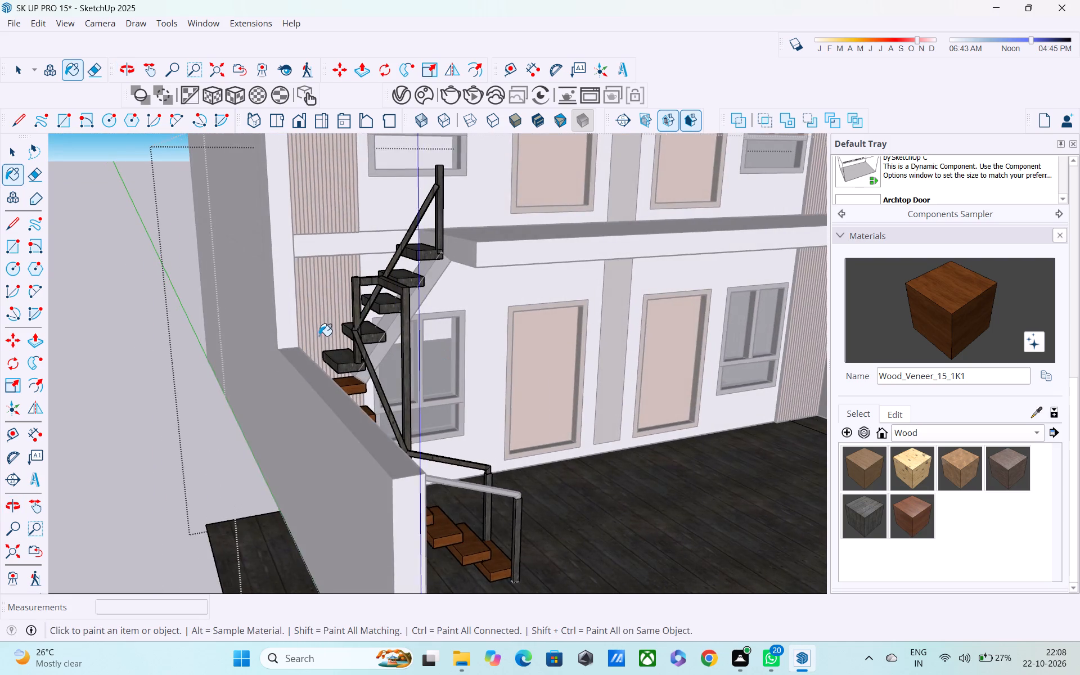
scroll(321, 338, "up", 2)
left_click(346, 357)
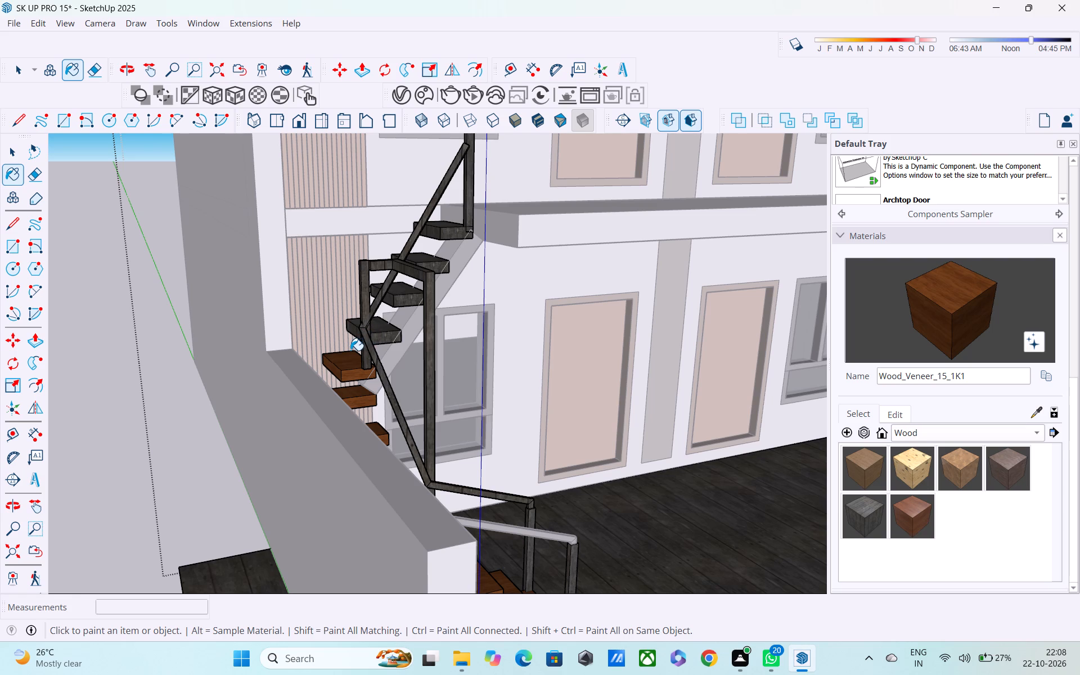
scroll(341, 357, "up", 2)
left_click(400, 327)
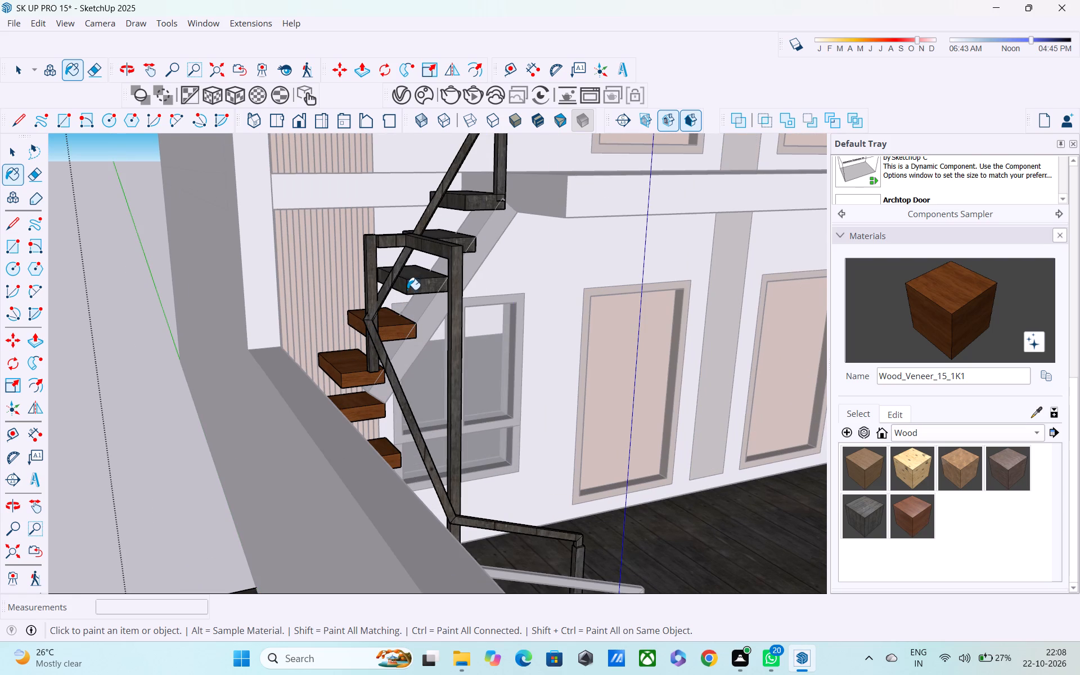
left_click(407, 290)
left_click(446, 236)
left_click(468, 201)
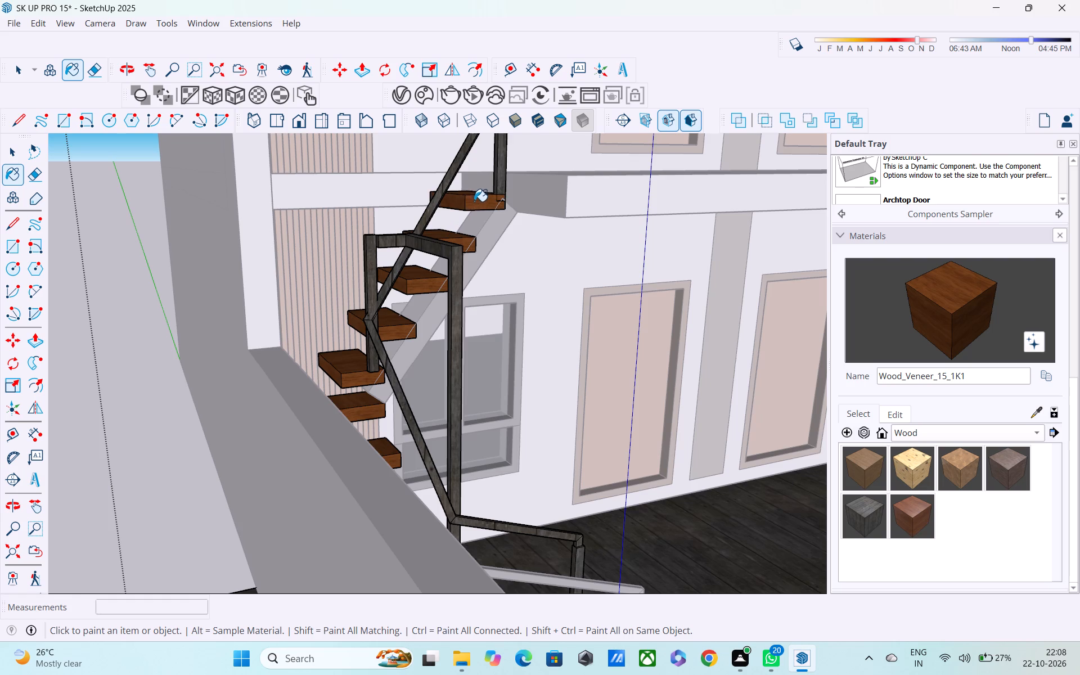
scroll(474, 205, "down", 3)
middle_click_drag(474, 222, 461, 250, "shift")
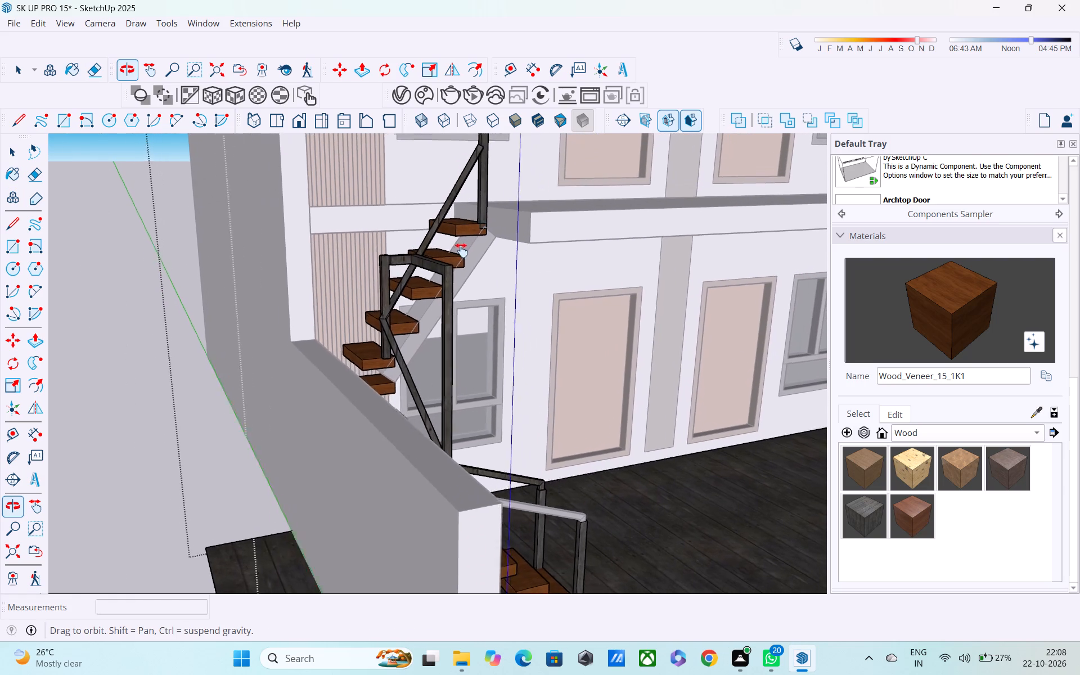
middle_click_drag(461, 250, 442, 265, "shift")
scroll(434, 261, "down", 4)
middle_click_drag(428, 271, 327, 257)
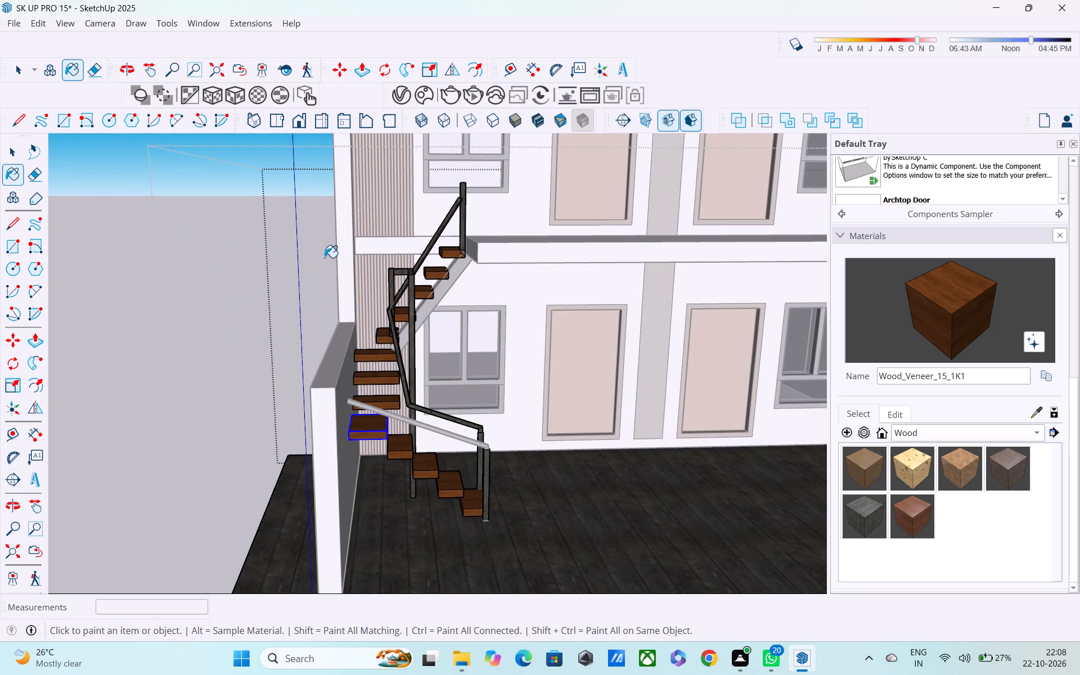
key("Escape")
key("space")
left_click(233, 252)
double_click(225, 285)
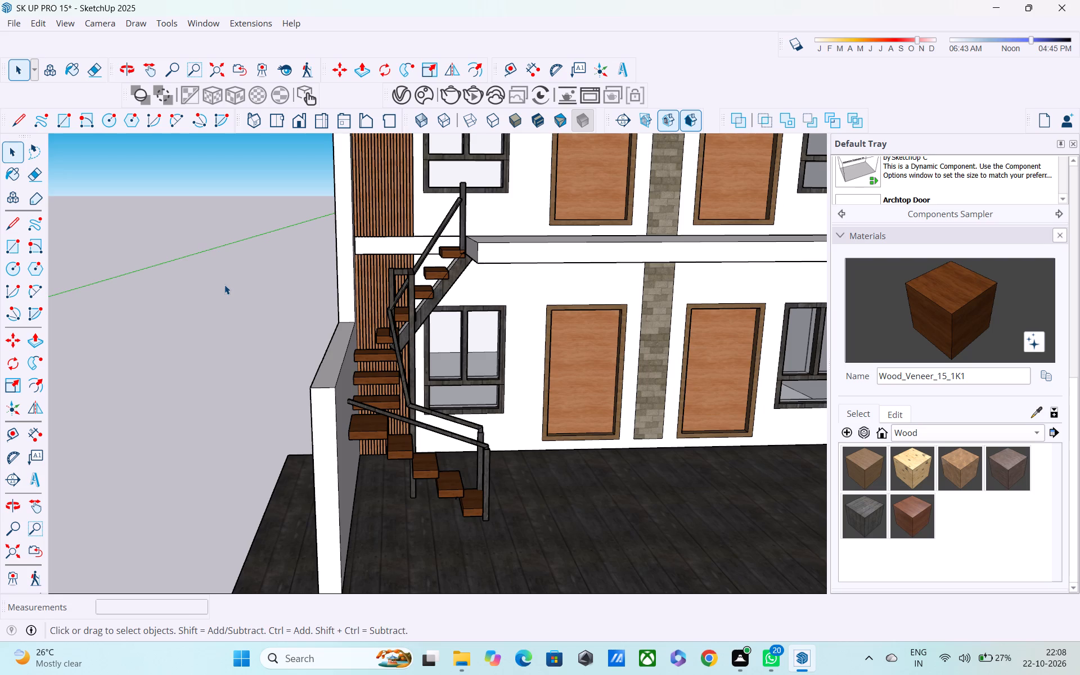
Paint the underside of the upper flight's sloping stringer with the dark Wood_Planks_01_1K.
middle_click_drag(330, 348, 242, 264)
scroll(325, 362, "down", 2)
middle_click_drag(368, 388, 176, 384)
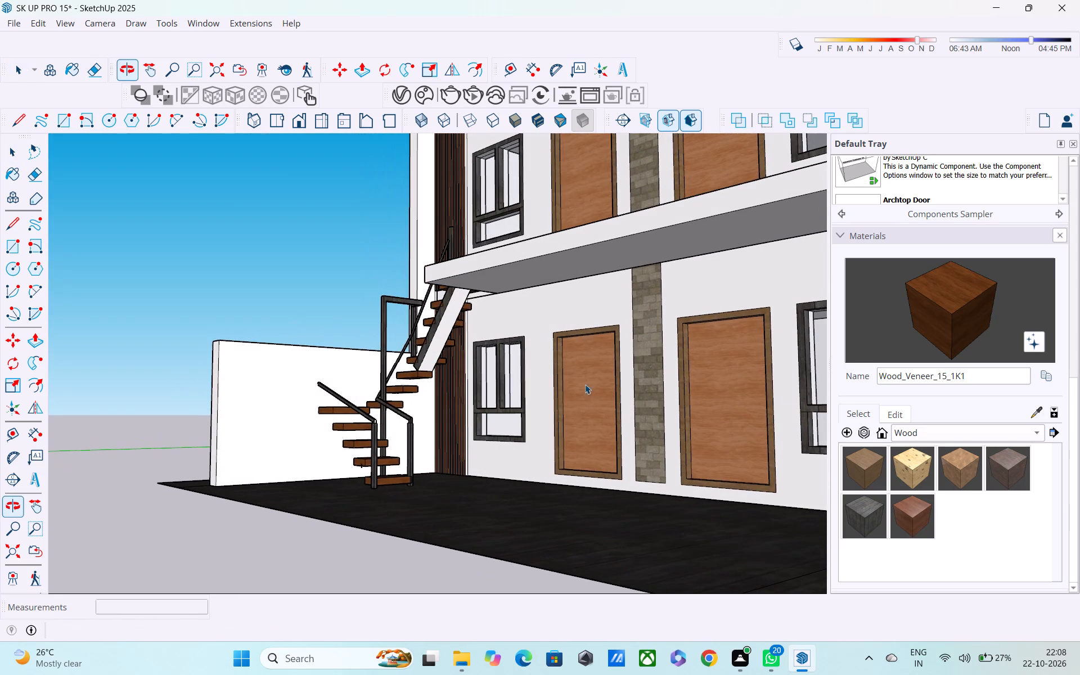
left_click(866, 510)
left_click(449, 314)
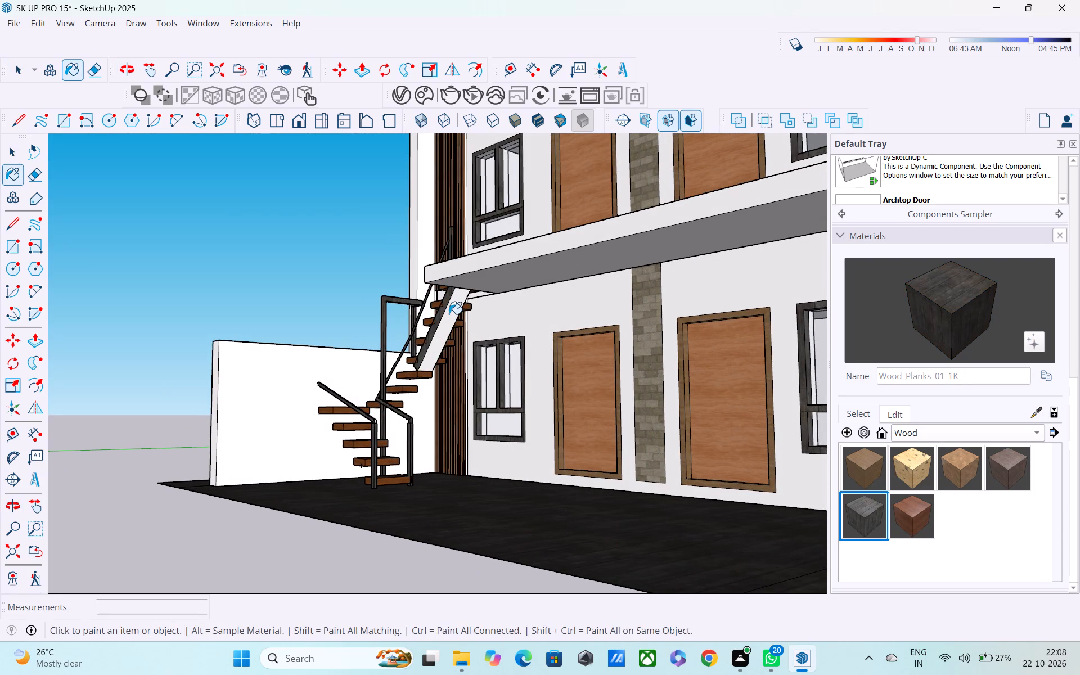
middle_click_drag(453, 340, 686, 400)
middle_click_drag(413, 303, 355, 236)
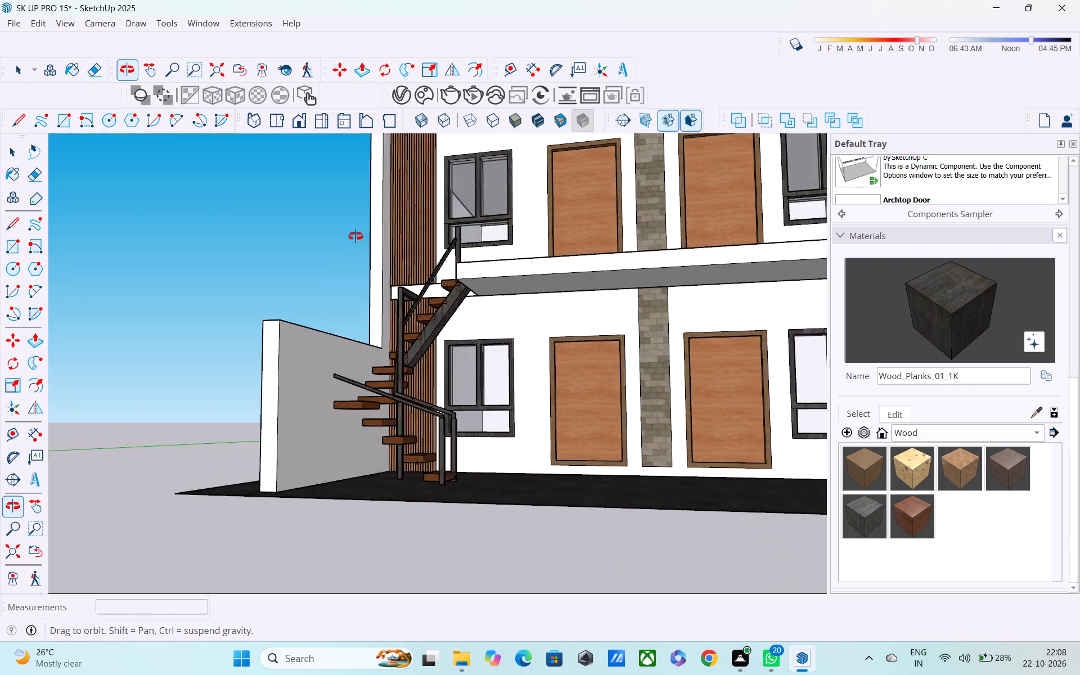
middle_click_drag(355, 236, 514, 319)
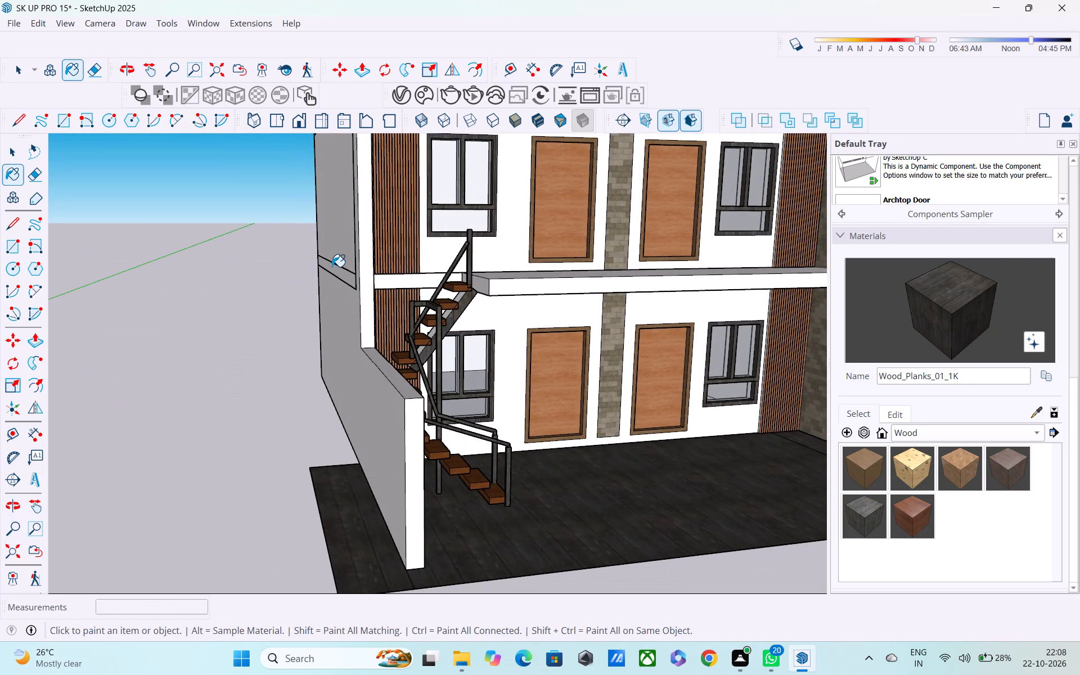
key("space")
left_click(262, 266)
Examine the painted staircase against the whole building front from several angles.
middle_click_drag(295, 366, 204, 312)
scroll(223, 329, "down", 3)
scroll(342, 360, "down", 1)
middle_click_drag(347, 379, 337, 424)
scroll(343, 323, "up", 8)
middle_click_drag(344, 319, 340, 316)
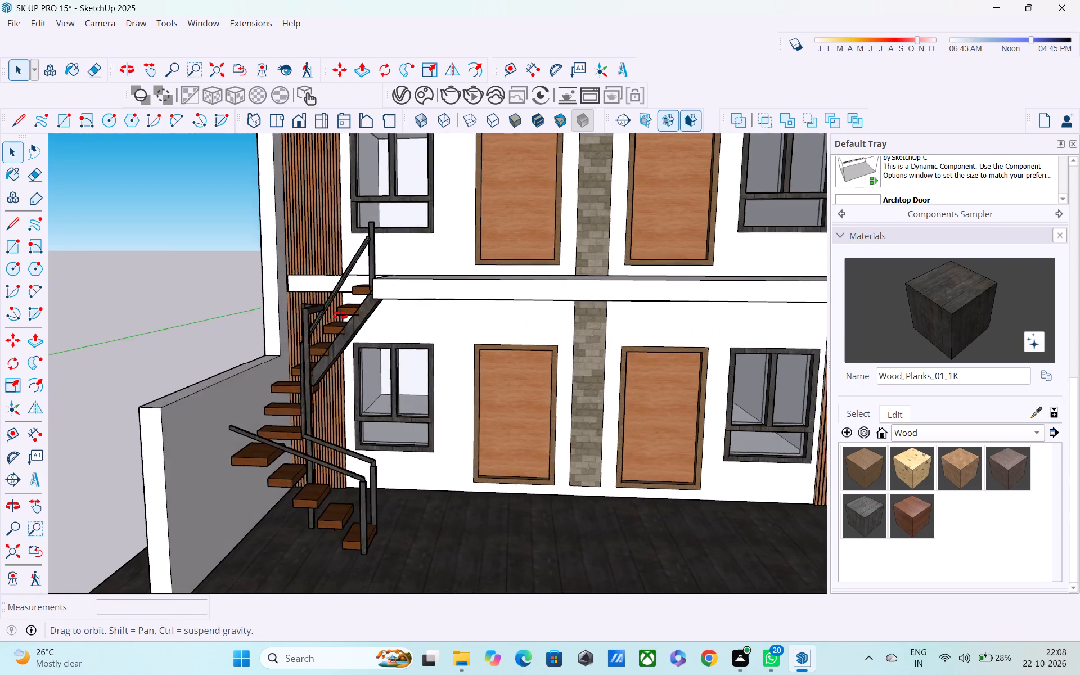
middle_click_drag(340, 316, 283, 272)
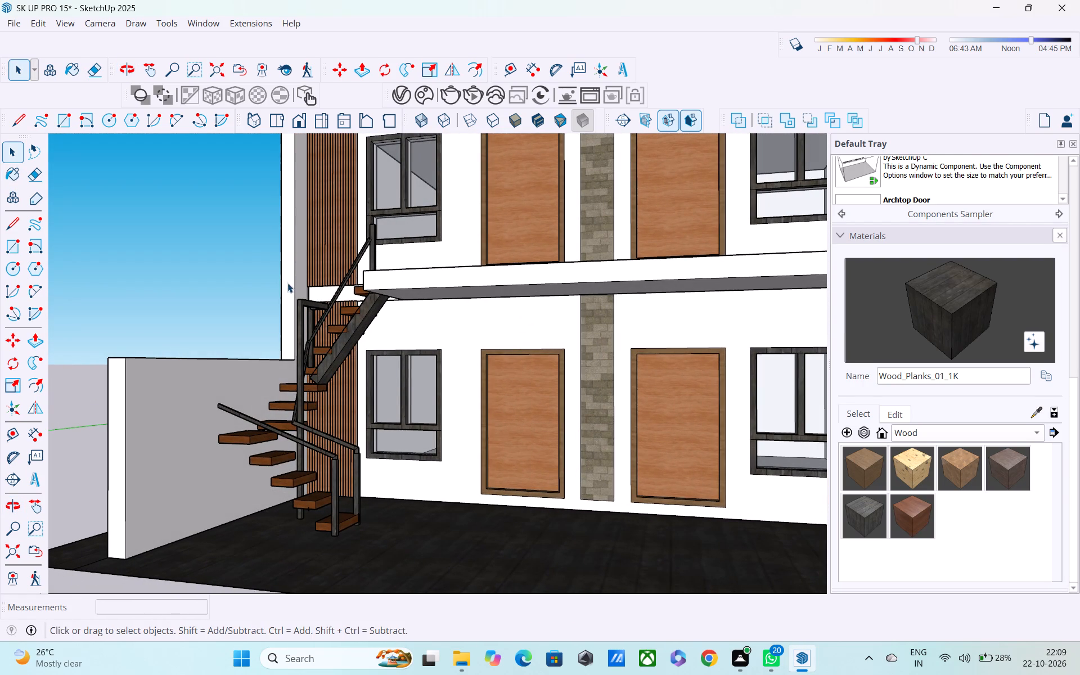
scroll(298, 290, "down", 2)
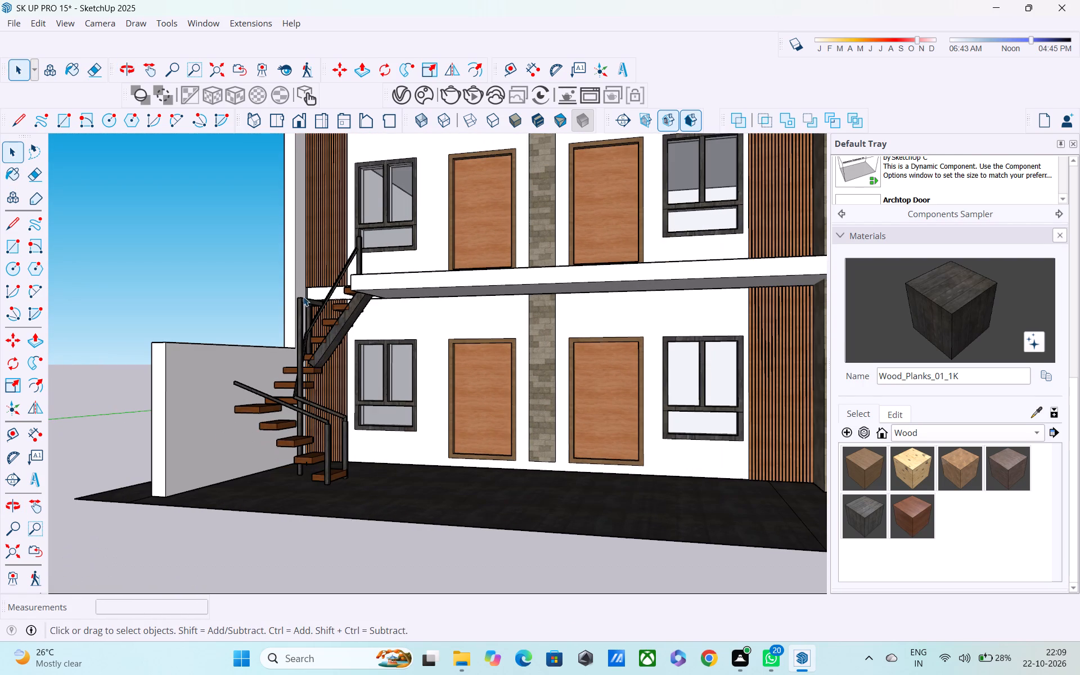
scroll(310, 307, "down", 1)
middle_click_drag(334, 354, 341, 447)
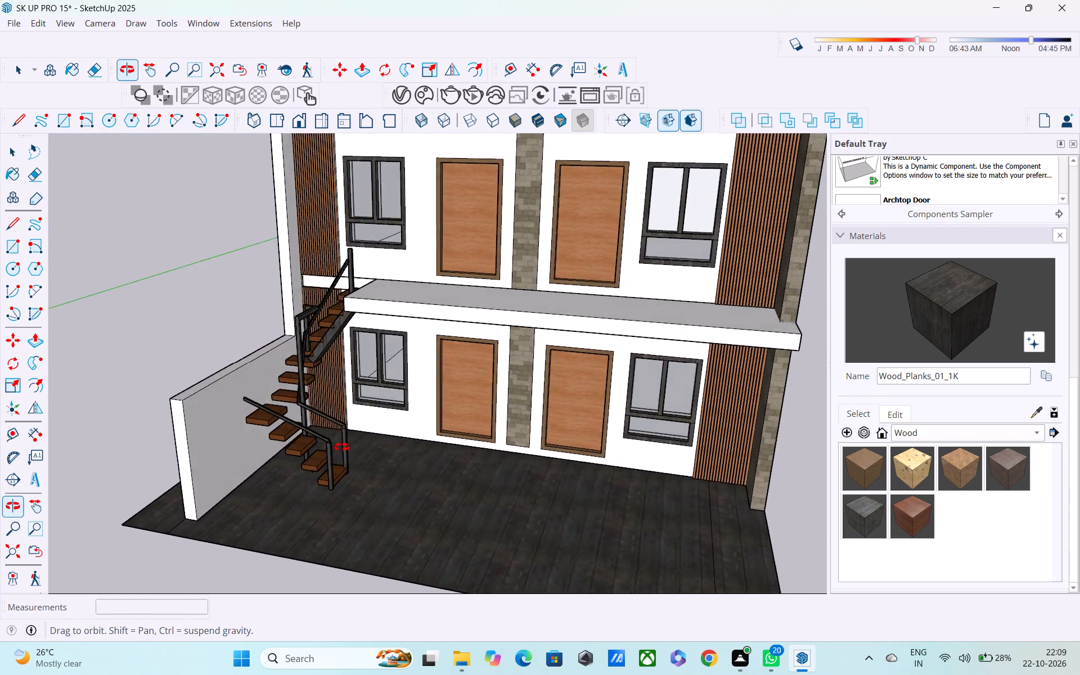
middle_click_drag(341, 447, 367, 406)
scroll(375, 388, "down", 2)
middle_click_drag(377, 382, 366, 361)
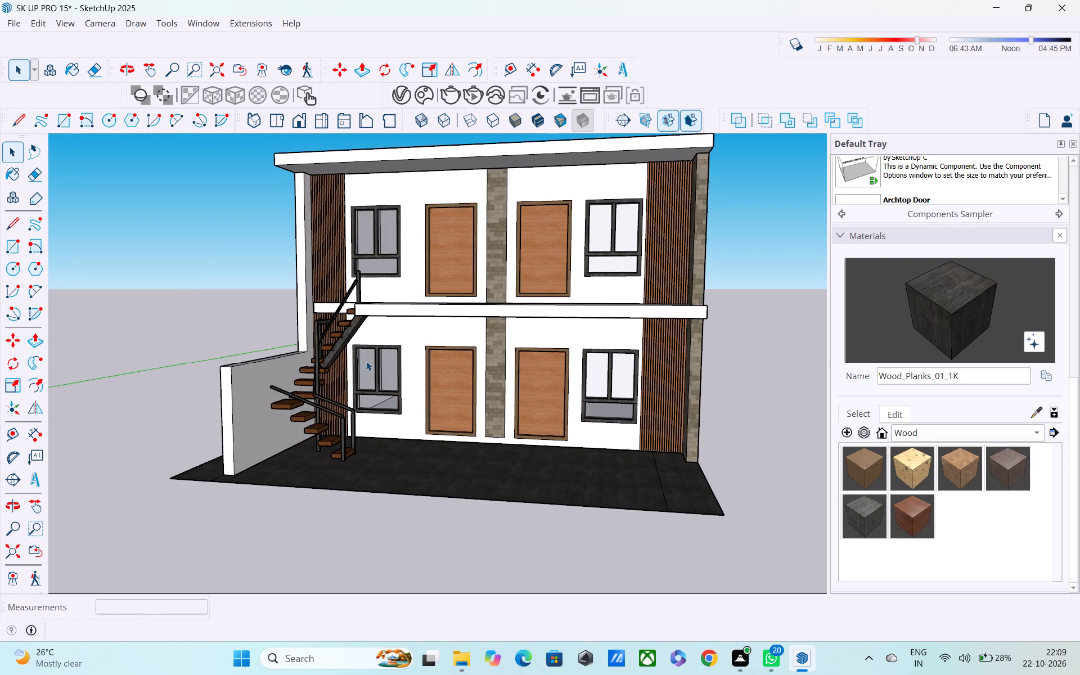
scroll(429, 294, "up", 1)
middle_click_drag(429, 300, 426, 322)
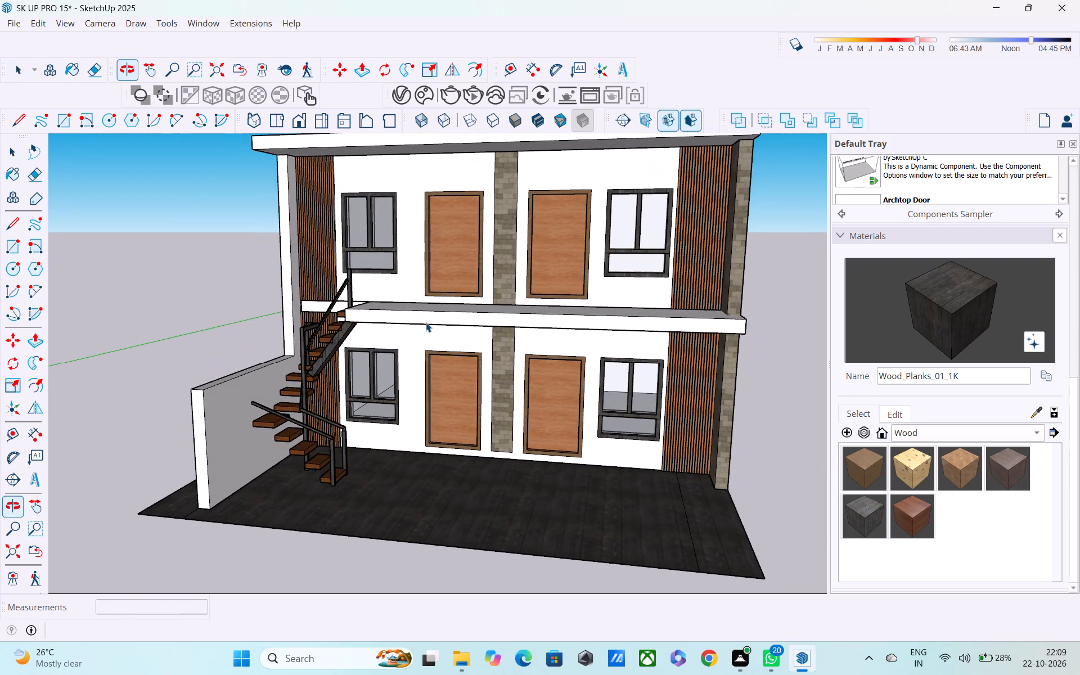
middle_click_drag(398, 301, 414, 289)
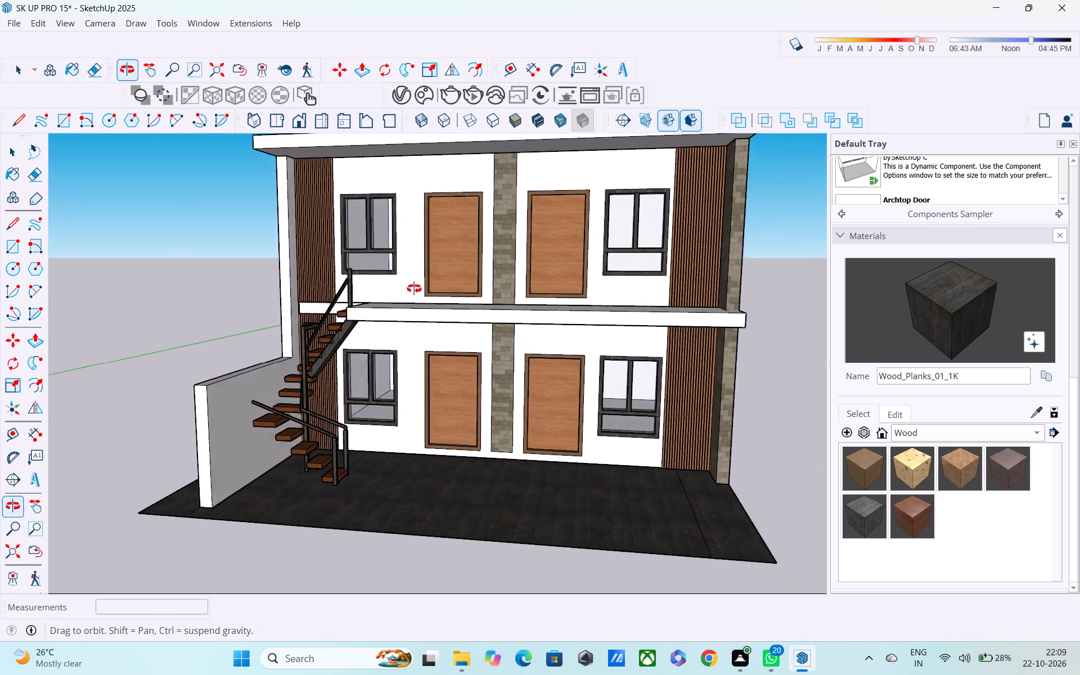
middle_click_drag(414, 289, 486, 239)
middle_click_drag(409, 288, 441, 339)
Examine the upper flight, its stringer and the junction with the balcony slab close up from the front and below.
scroll(325, 330, "up", 3)
scroll(318, 282, "up", 2)
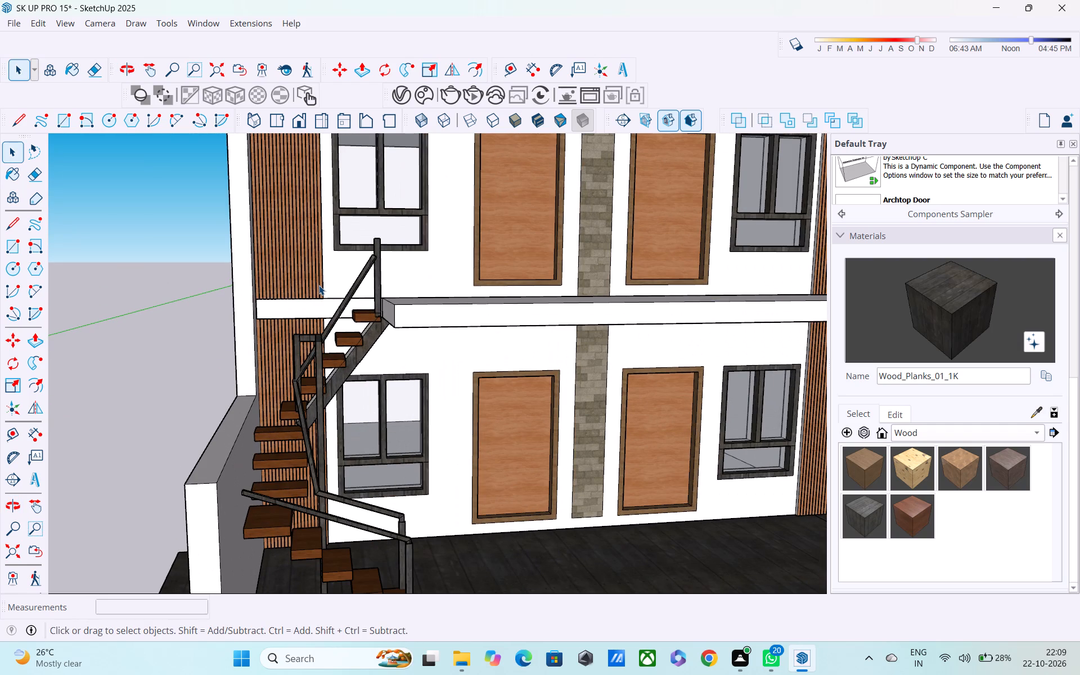
scroll(319, 287, "up", 2)
middle_click_drag(316, 293, 312, 287)
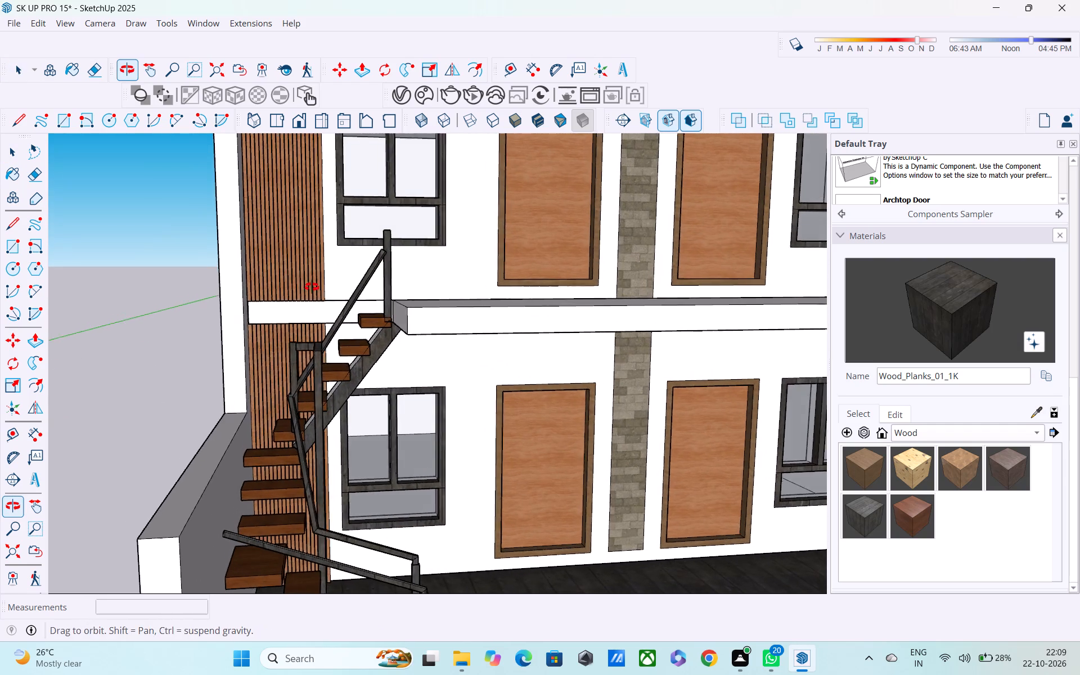
middle_click_drag(312, 287, 300, 251)
scroll(337, 338, "up", 1)
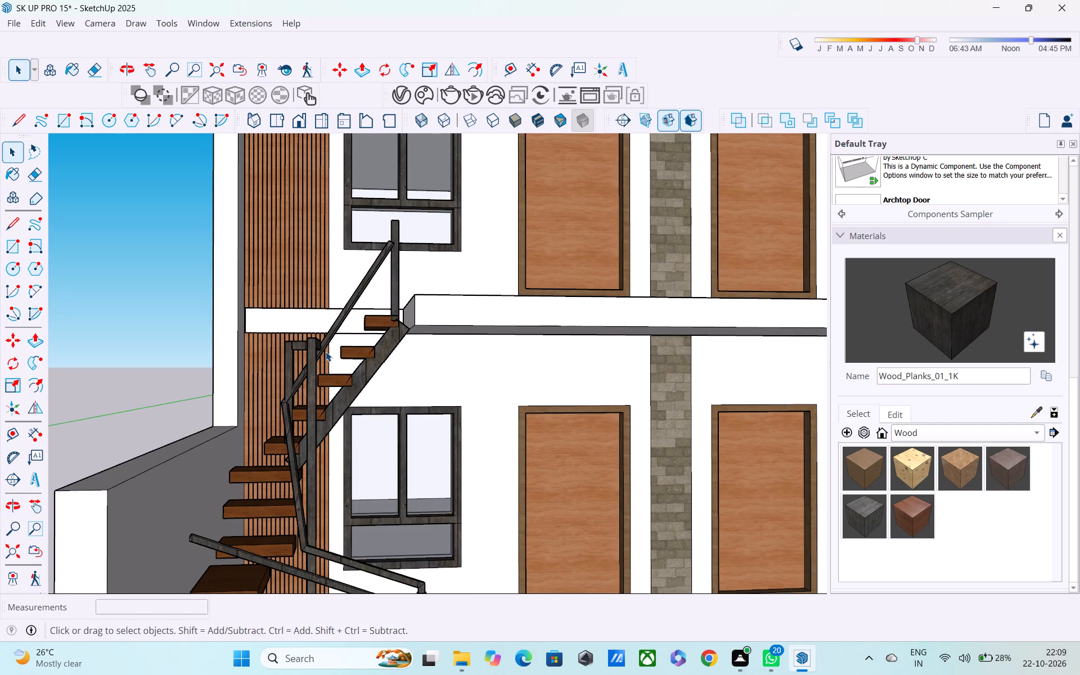
scroll(326, 352, "up", 2)
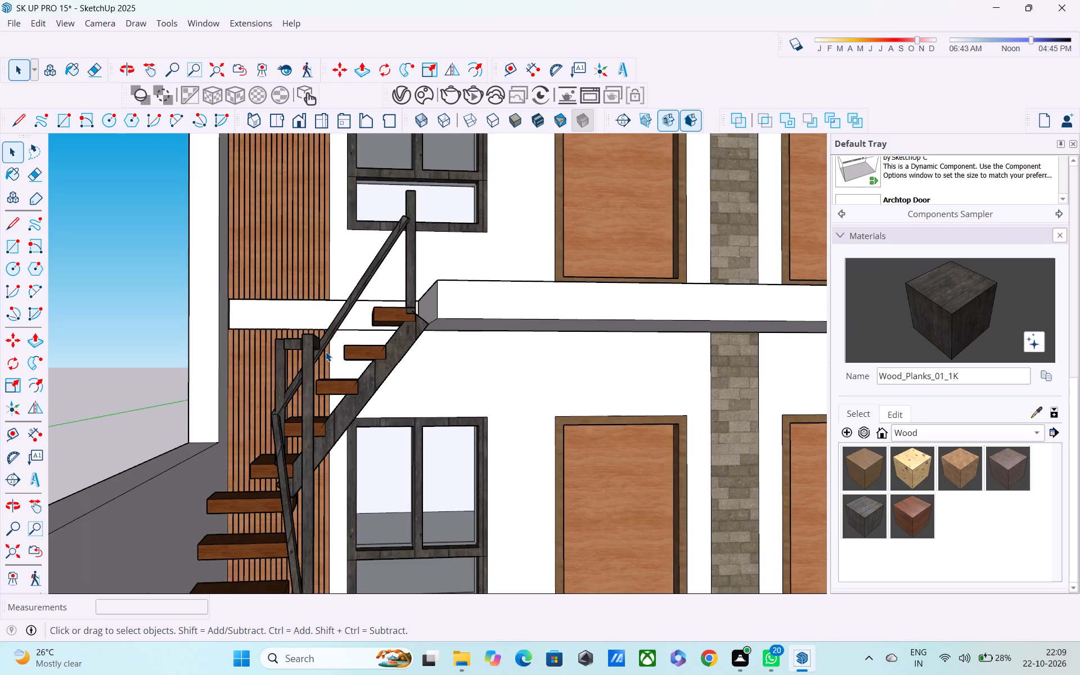
scroll(326, 352, "up", 1)
middle_click_drag(323, 352, 200, 308)
scroll(343, 478, "up", 2)
scroll(422, 439, "up", 2)
middle_click_drag(422, 439, 396, 439)
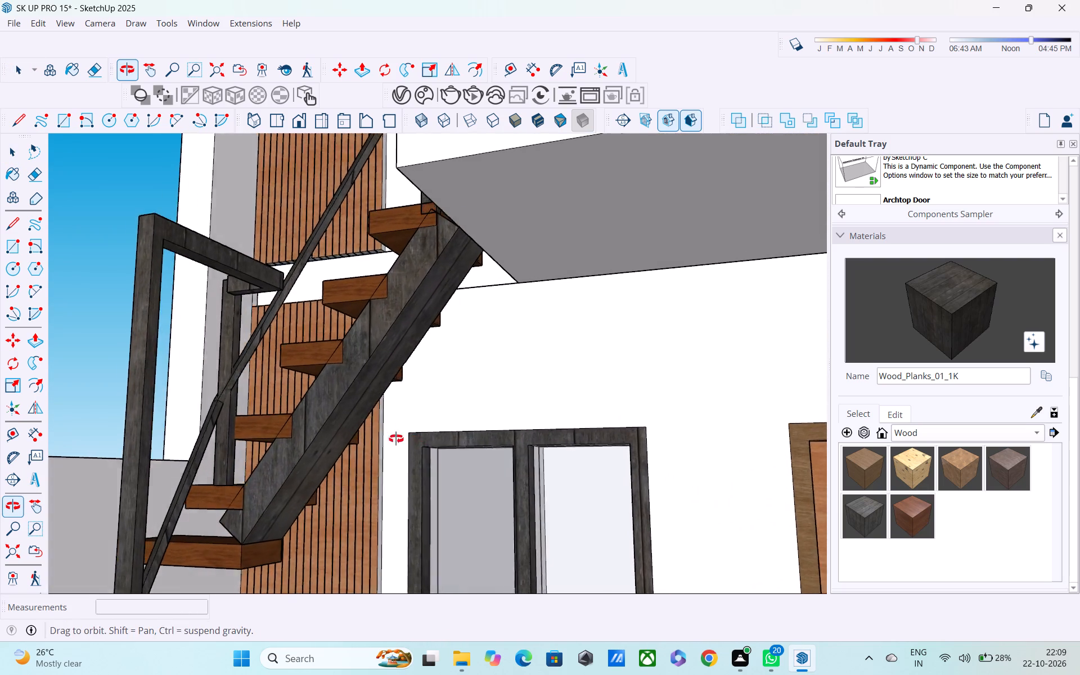
middle_click_drag(396, 439, 291, 433)
scroll(503, 432, "up", 3)
middle_click_drag(462, 431, 376, 456)
scroll(376, 456, "up", 1)
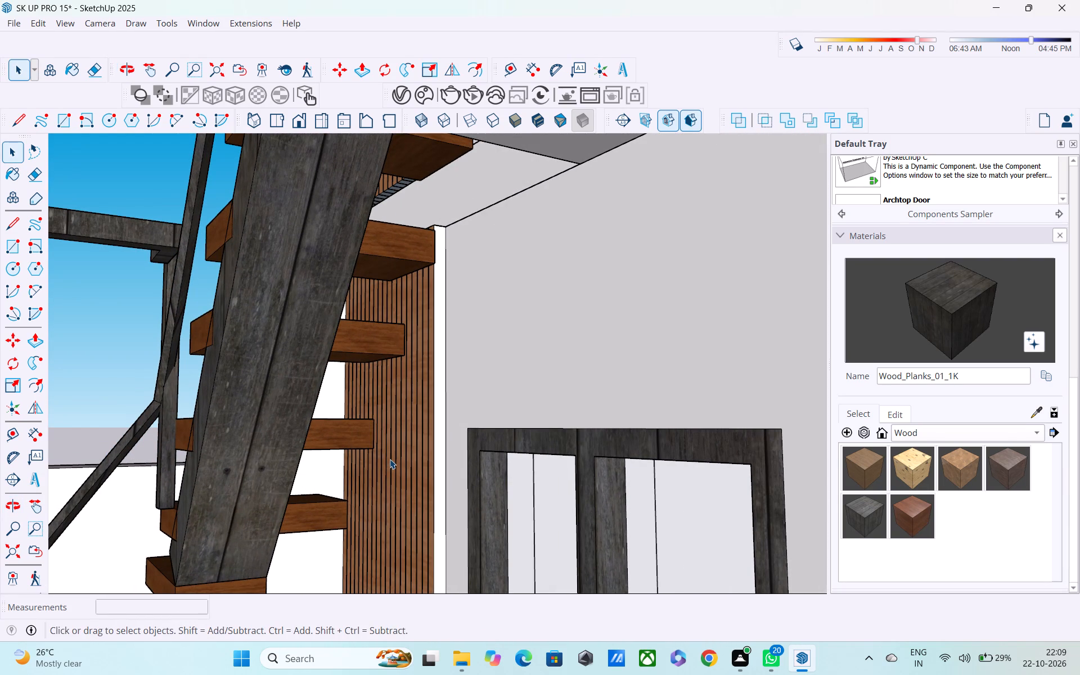
scroll(390, 459, "down", 10)
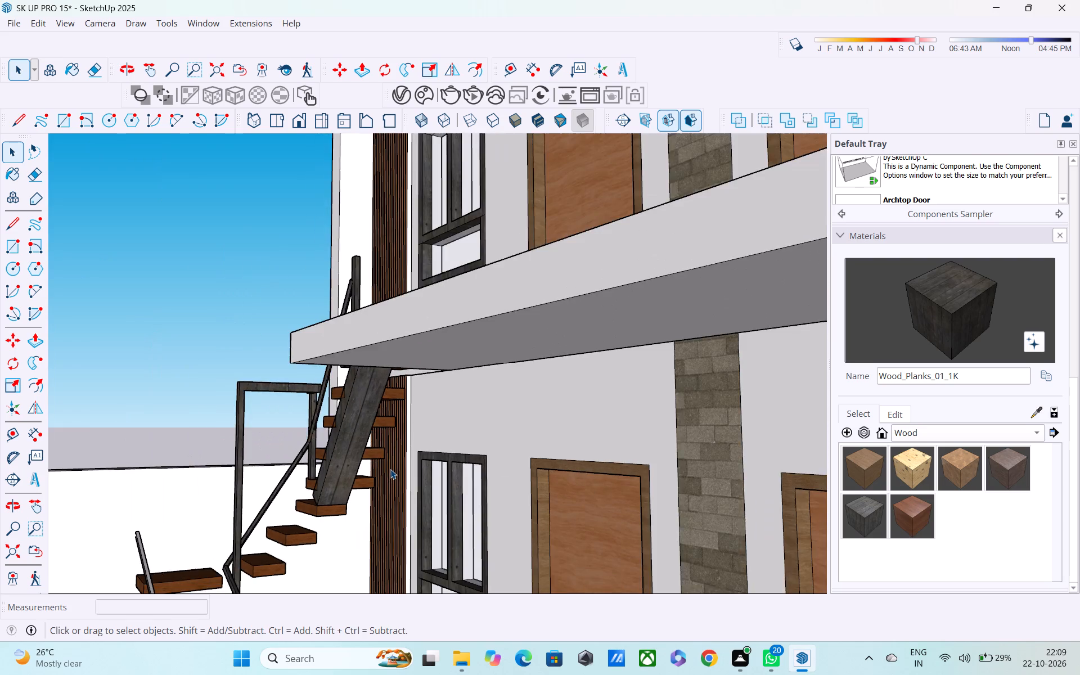
Examine the staircase against the facade and the slatted wood panel behind the upper flight from the front and below.
middle_click_drag(390, 469, 488, 512)
scroll(484, 514, "down", 10)
scroll(499, 485, "up", 1)
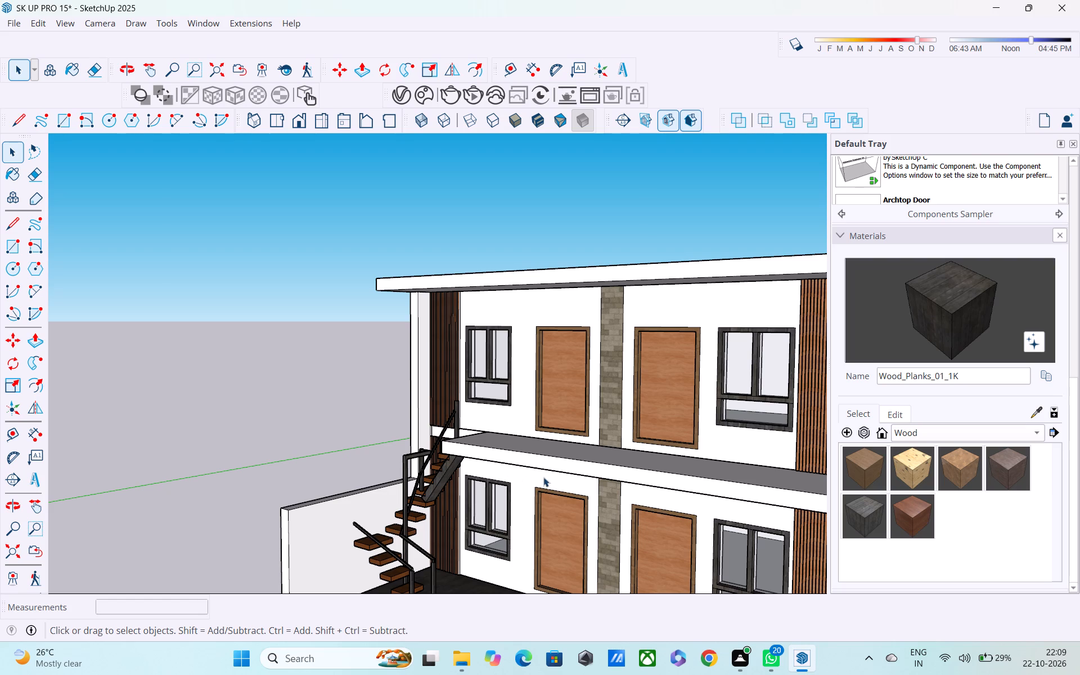
middle_click_drag(533, 467, 514, 439)
scroll(462, 523, "up", 4)
middle_click_drag(475, 401, 457, 333)
scroll(447, 492, "up", 4)
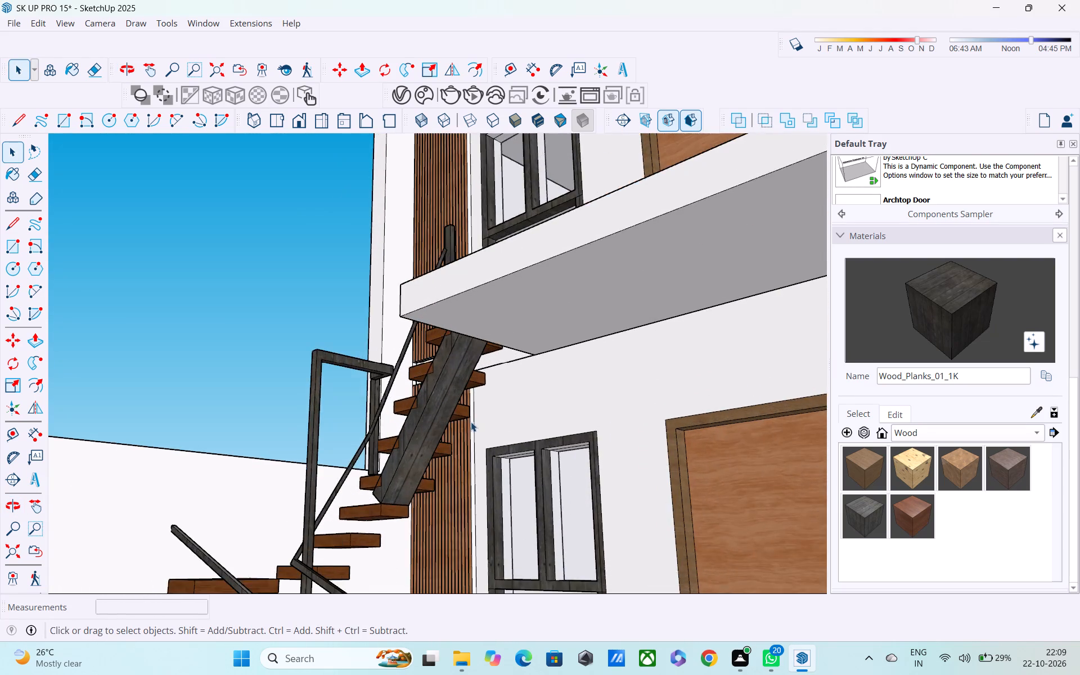
scroll(472, 422, "up", 3)
middle_click_drag(479, 442, 392, 449)
Draw a line about 2' 9 1/16" across the full width of the slatted wood panel behind the upper flight.
key("l")
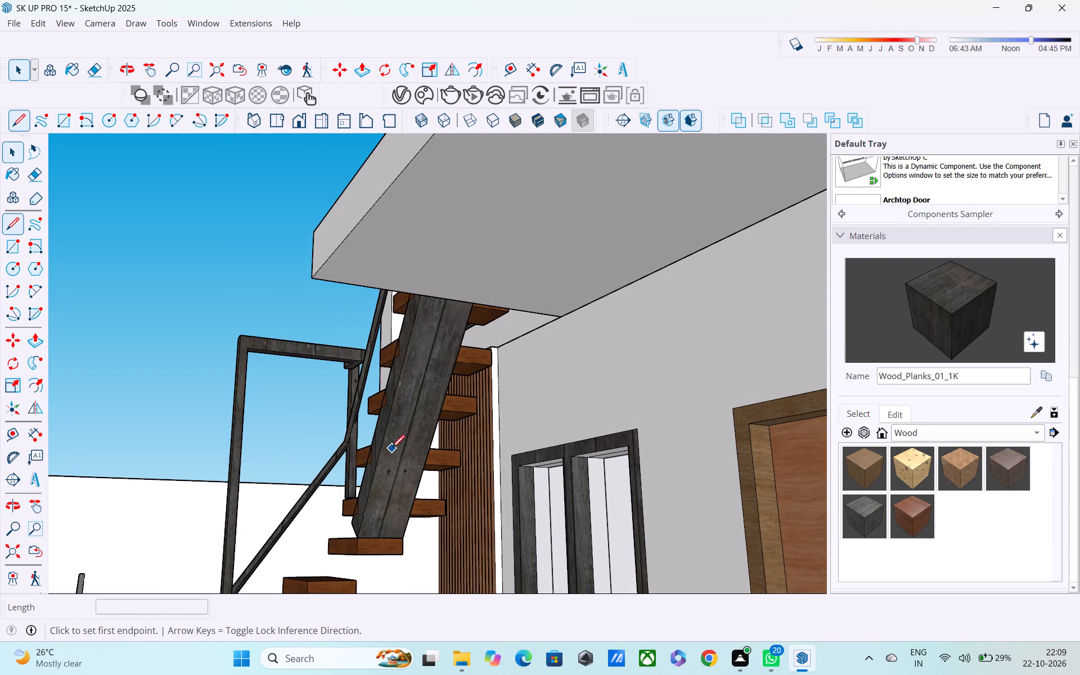
left_click(491, 451)
middle_click_drag(460, 457, 426, 508)
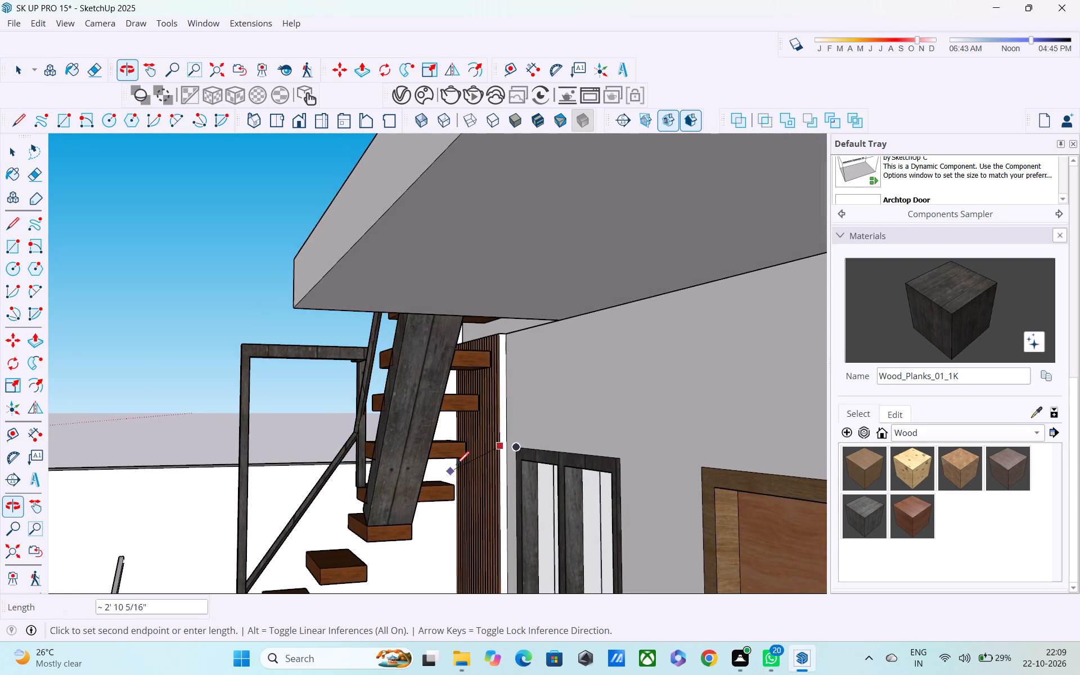
scroll(477, 445, "up", 7)
scroll(436, 418, "up", 2)
middle_click_drag(435, 421, 439, 449)
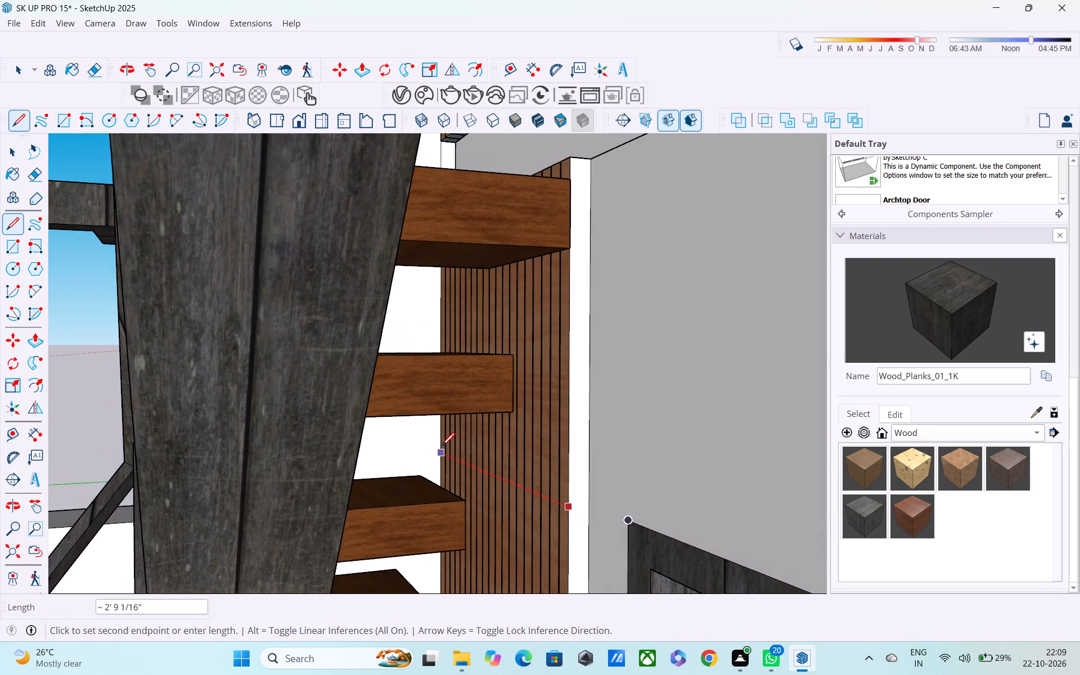
scroll(442, 447, "up", 3)
left_click(438, 452)
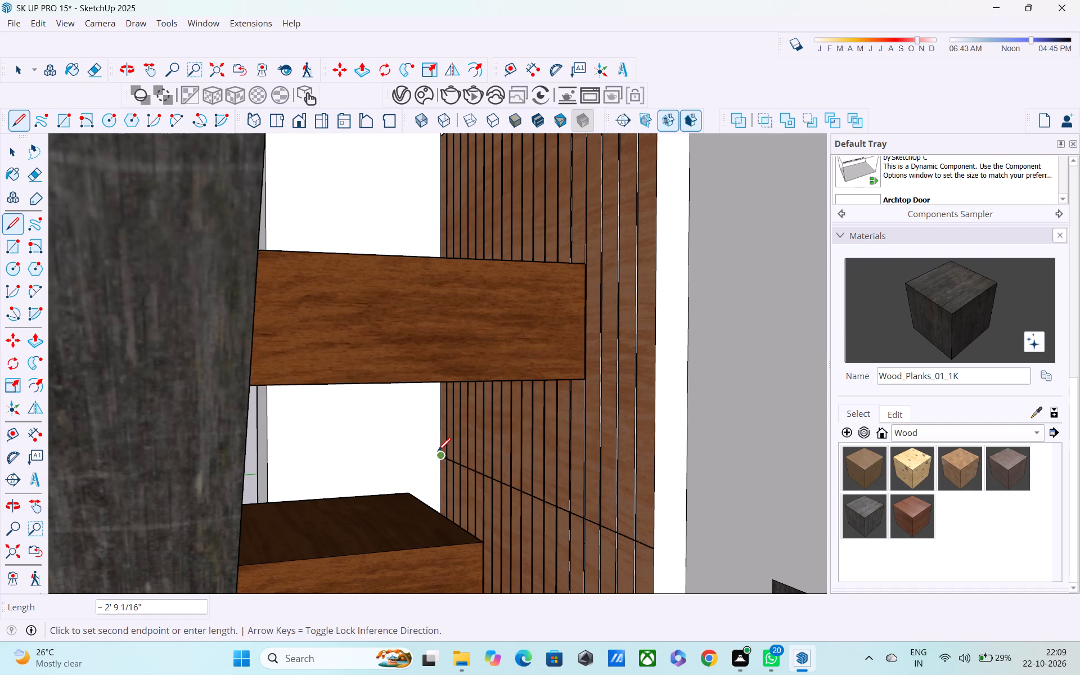
middle_click_drag(442, 457, 734, 436)
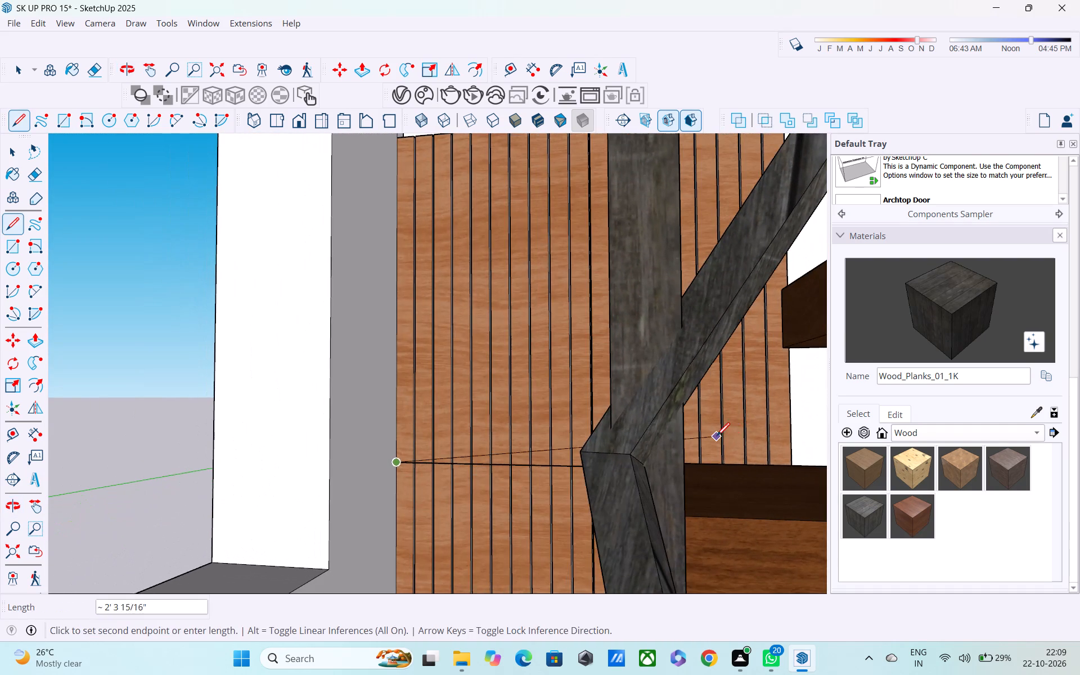
key("Escape")
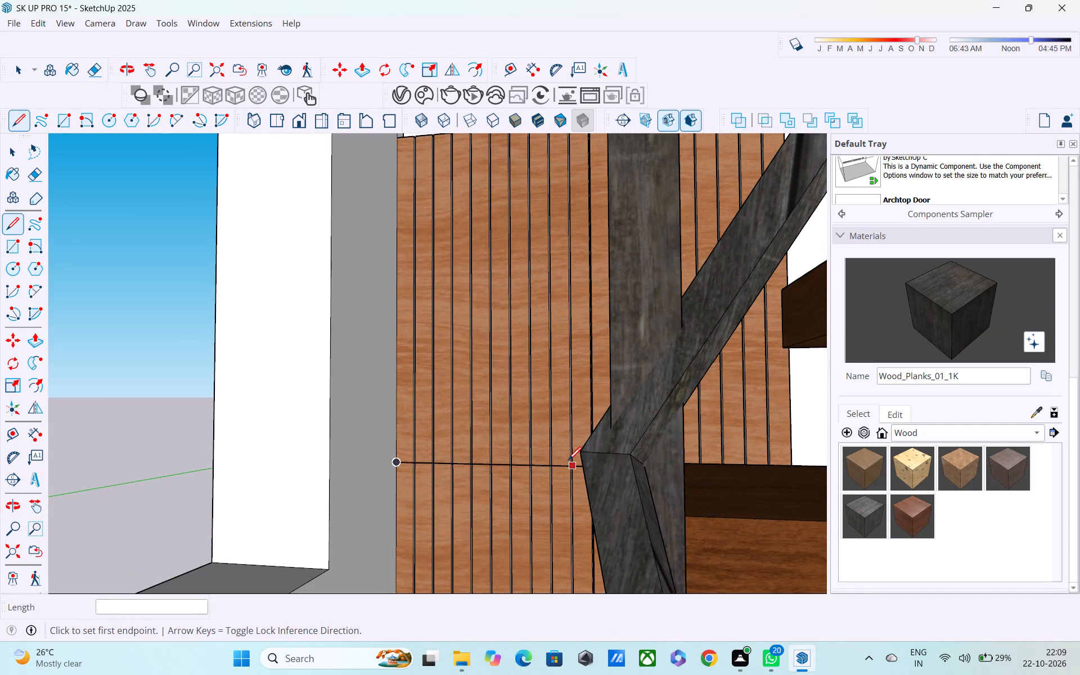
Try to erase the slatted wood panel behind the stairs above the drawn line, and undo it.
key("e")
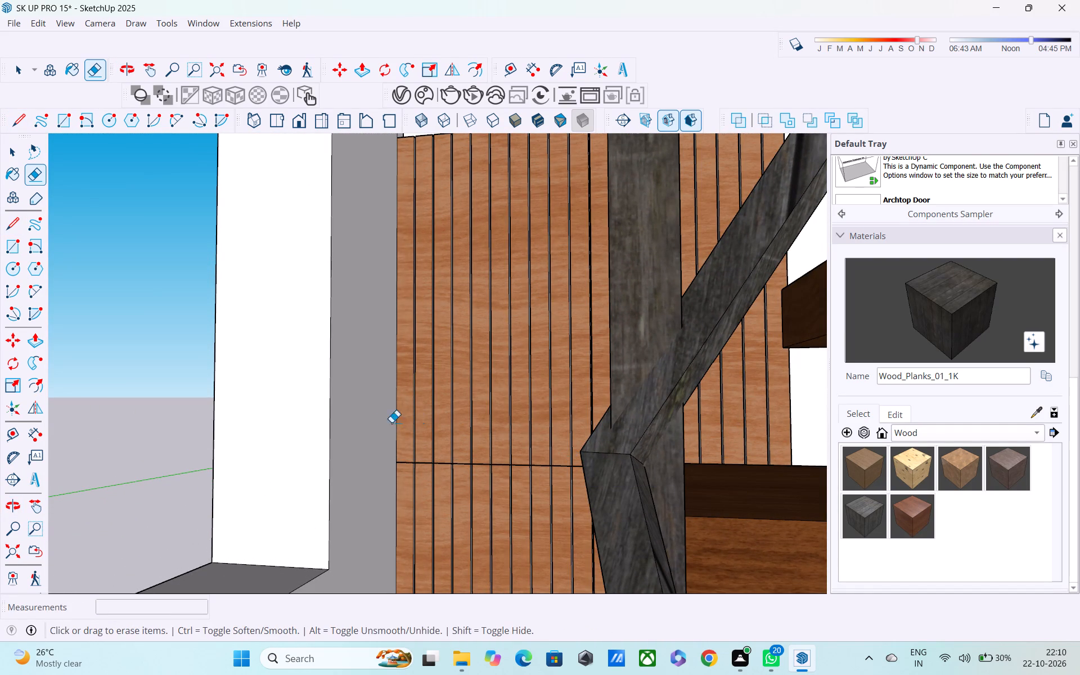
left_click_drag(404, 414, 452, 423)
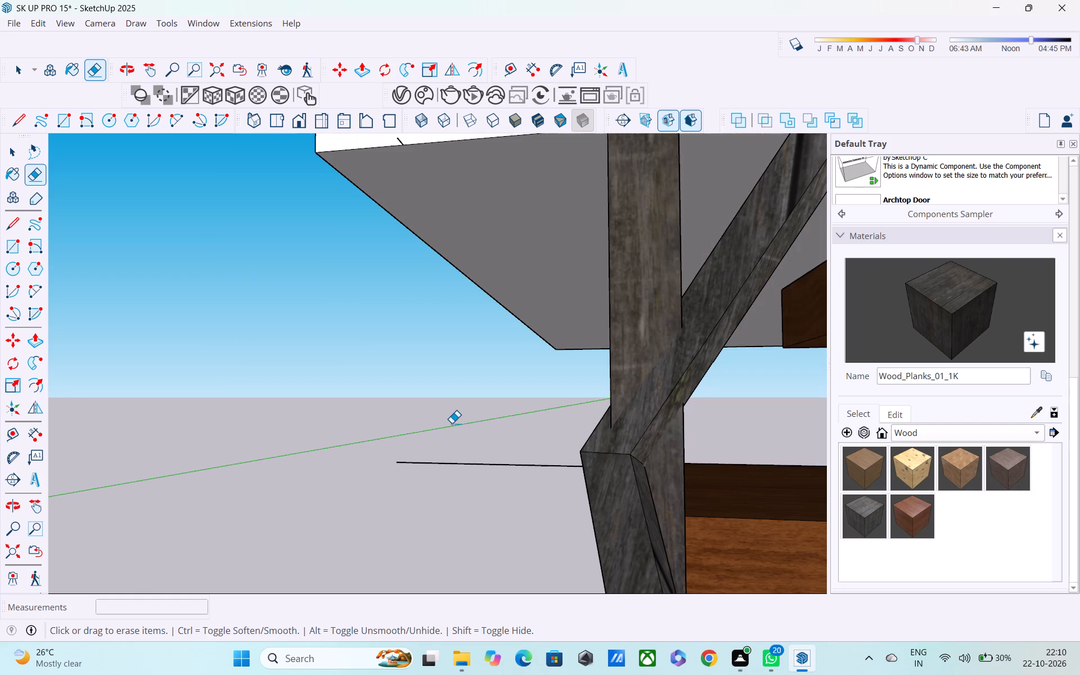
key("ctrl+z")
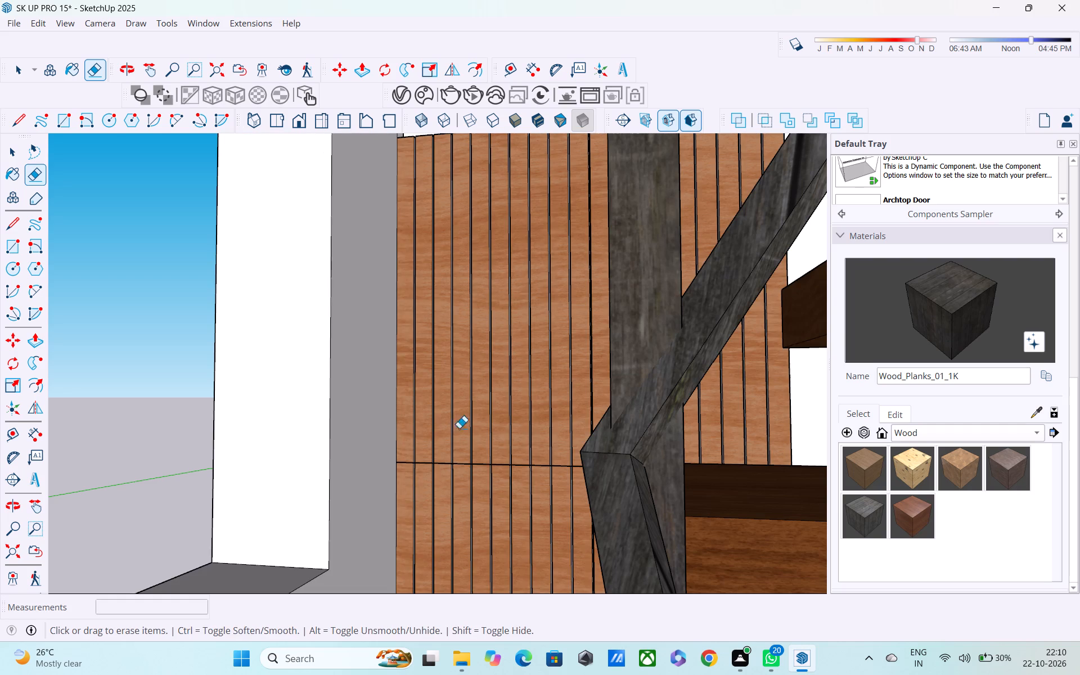
Open the slatted panel's group and draw a line about 2' 9 1/16" across its slats, continuing 2" around its side.
key("space")
double_click(475, 428)
middle_click_drag(501, 440, 463, 402)
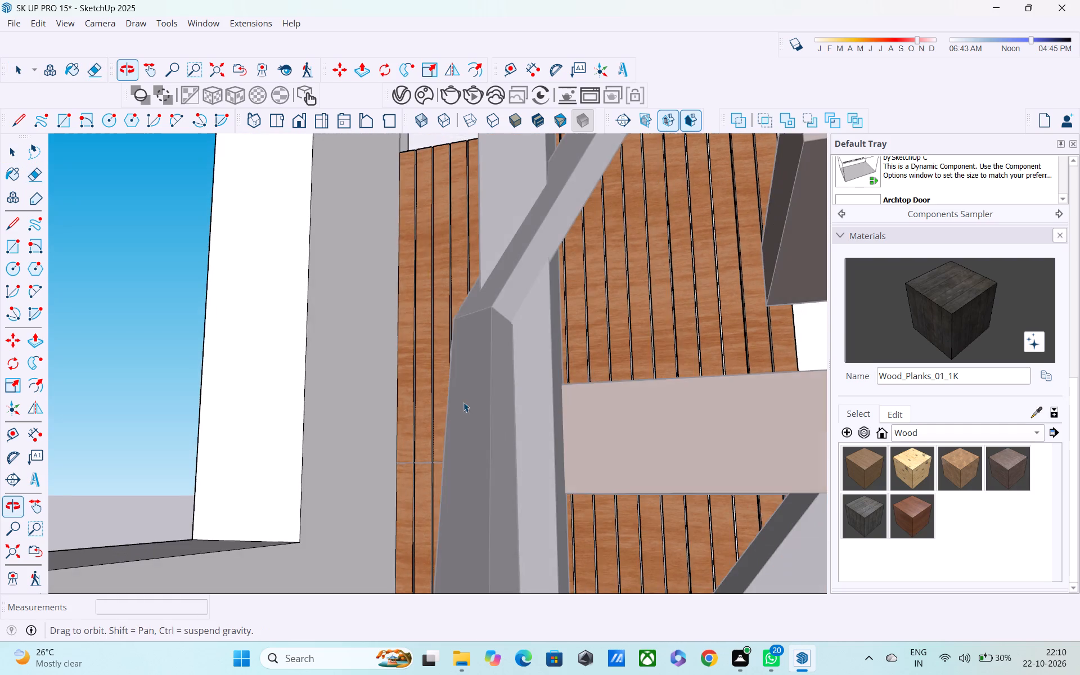
middle_click_drag(463, 402, 464, 402)
scroll(483, 420, "down", 3)
middle_click(704, 480)
scroll(490, 482, "down", 4)
scroll(681, 481, "down", 5)
middle_click_drag(696, 475, 734, 486)
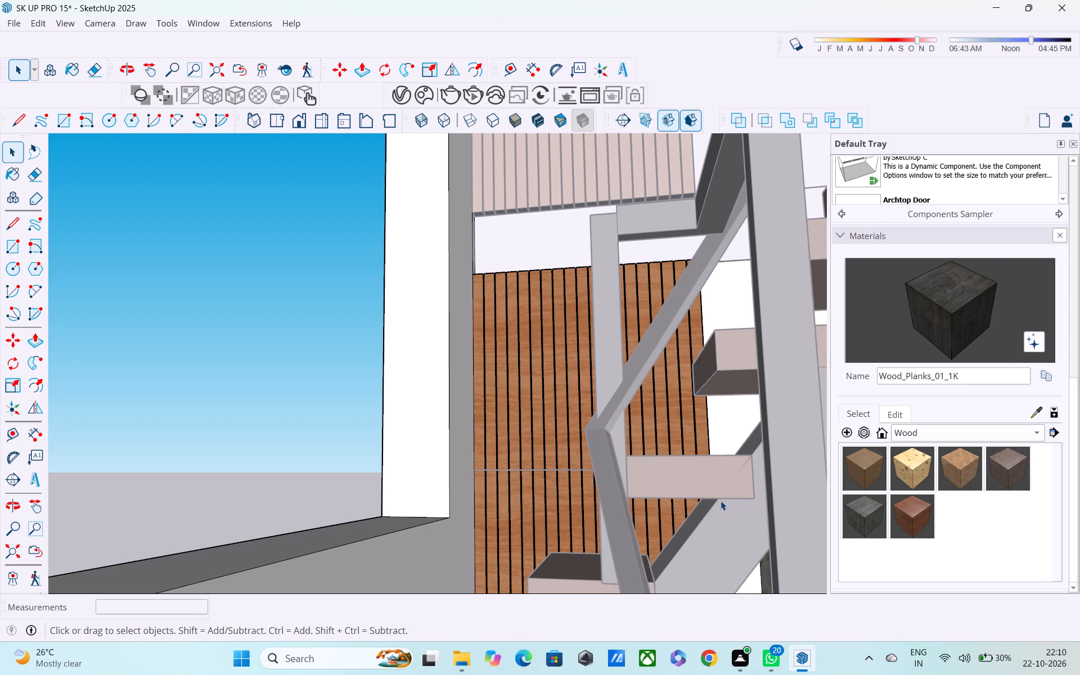
key("l")
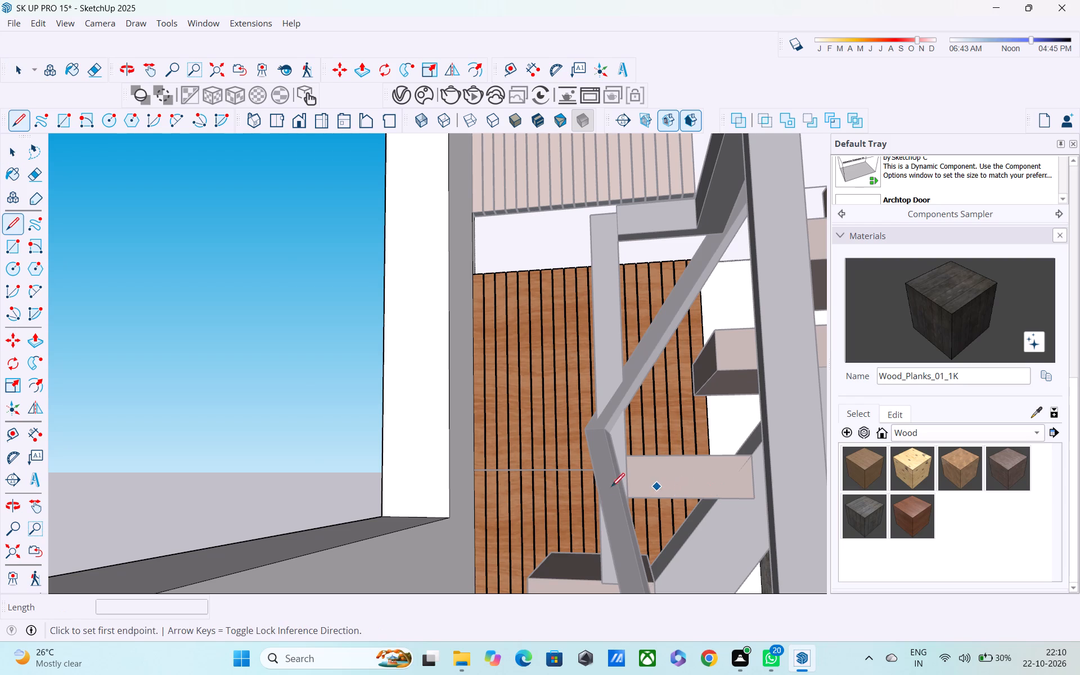
scroll(473, 475, "up", 2)
left_click(473, 470)
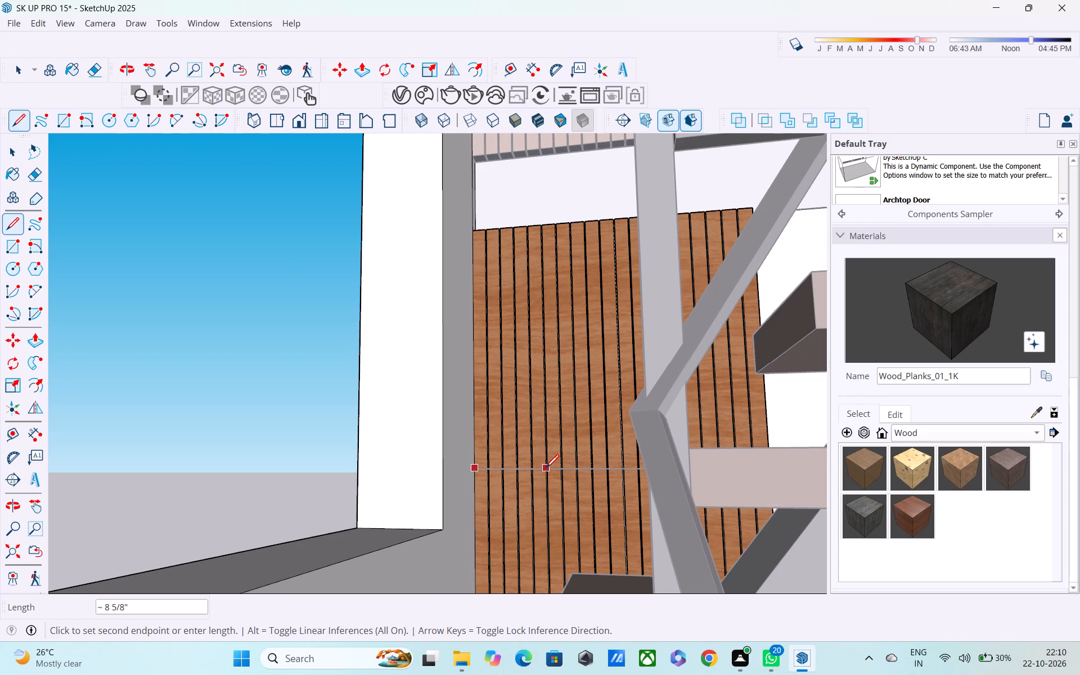
middle_click_drag(546, 469, 375, 459)
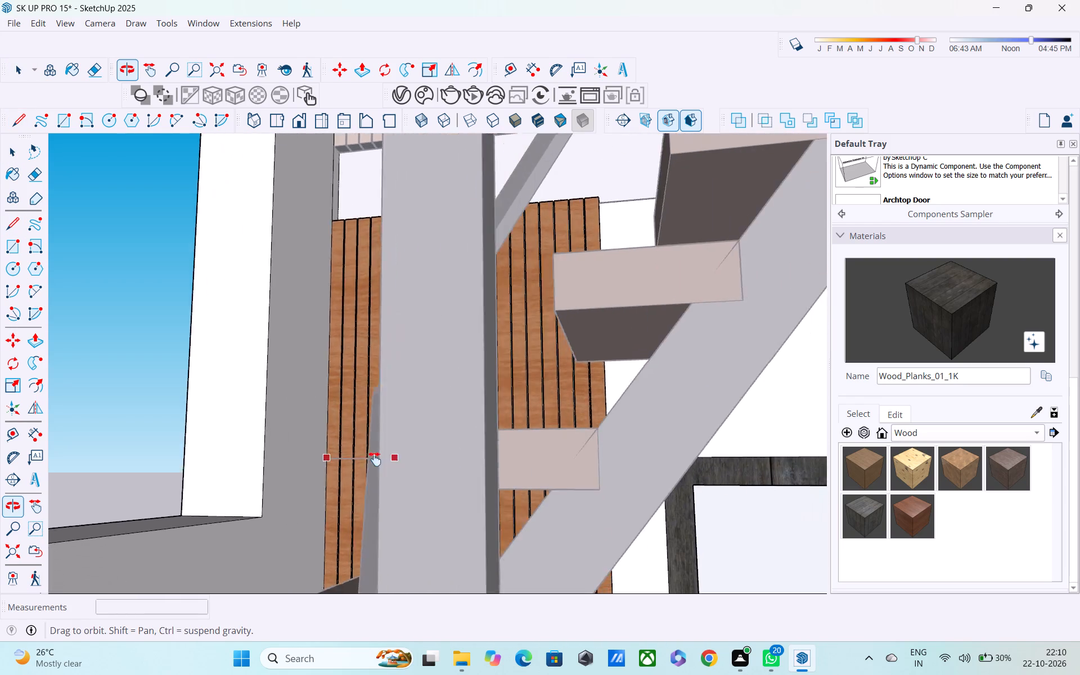
middle_click_drag(375, 459, 309, 459)
middle_click_drag(475, 475, 191, 474, "shift")
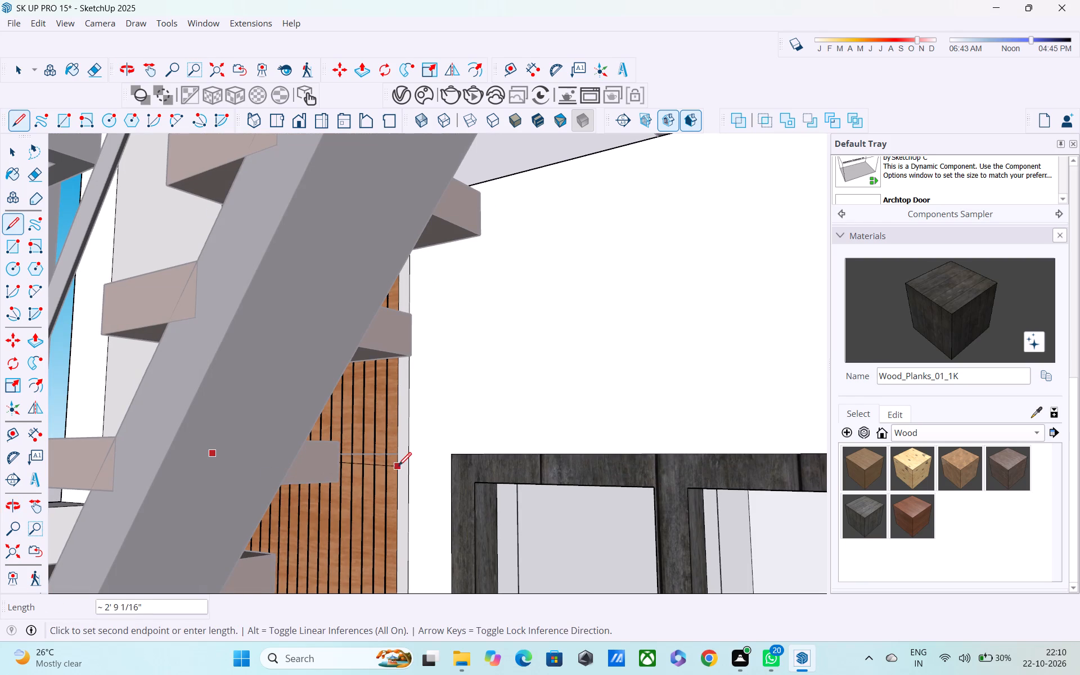
left_click(398, 457)
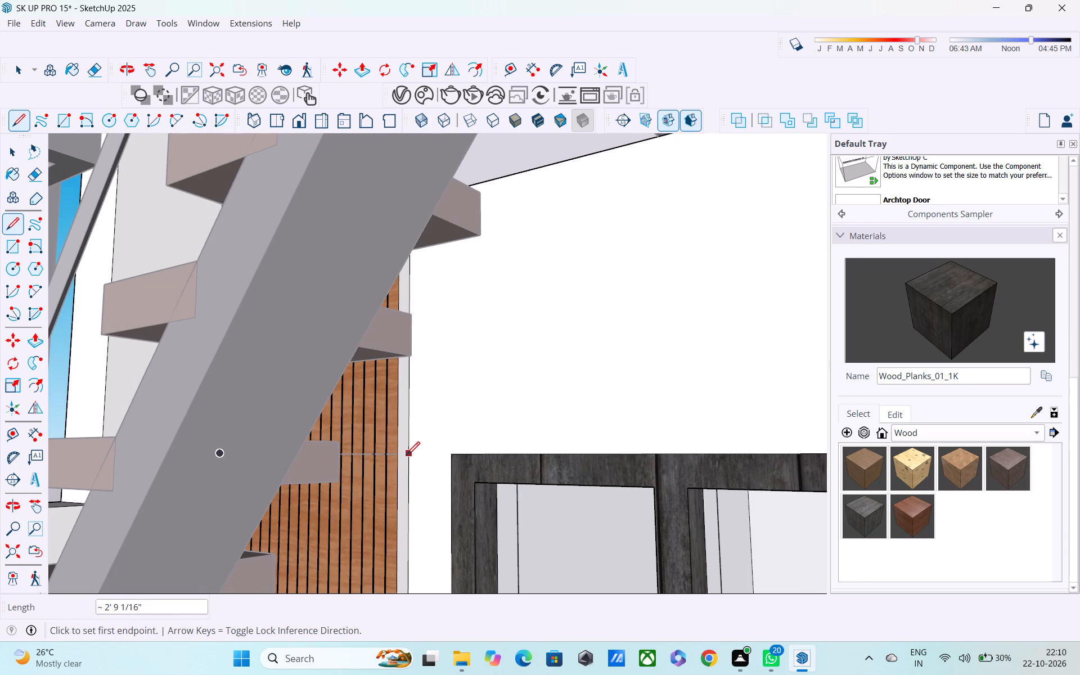
left_click(407, 456)
left_click(395, 456)
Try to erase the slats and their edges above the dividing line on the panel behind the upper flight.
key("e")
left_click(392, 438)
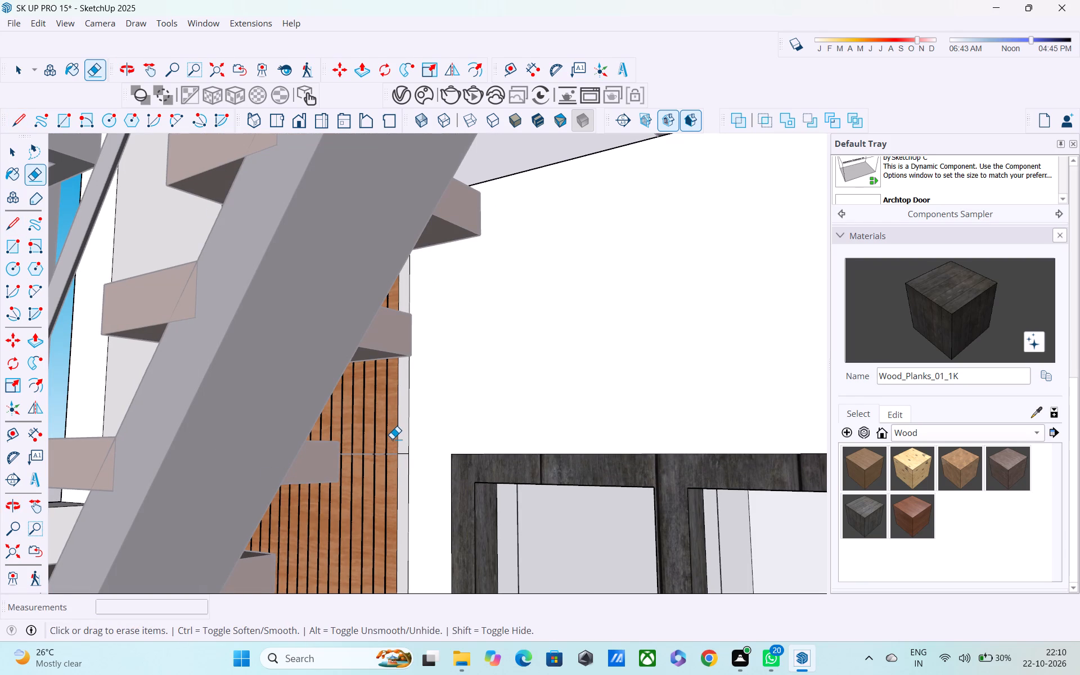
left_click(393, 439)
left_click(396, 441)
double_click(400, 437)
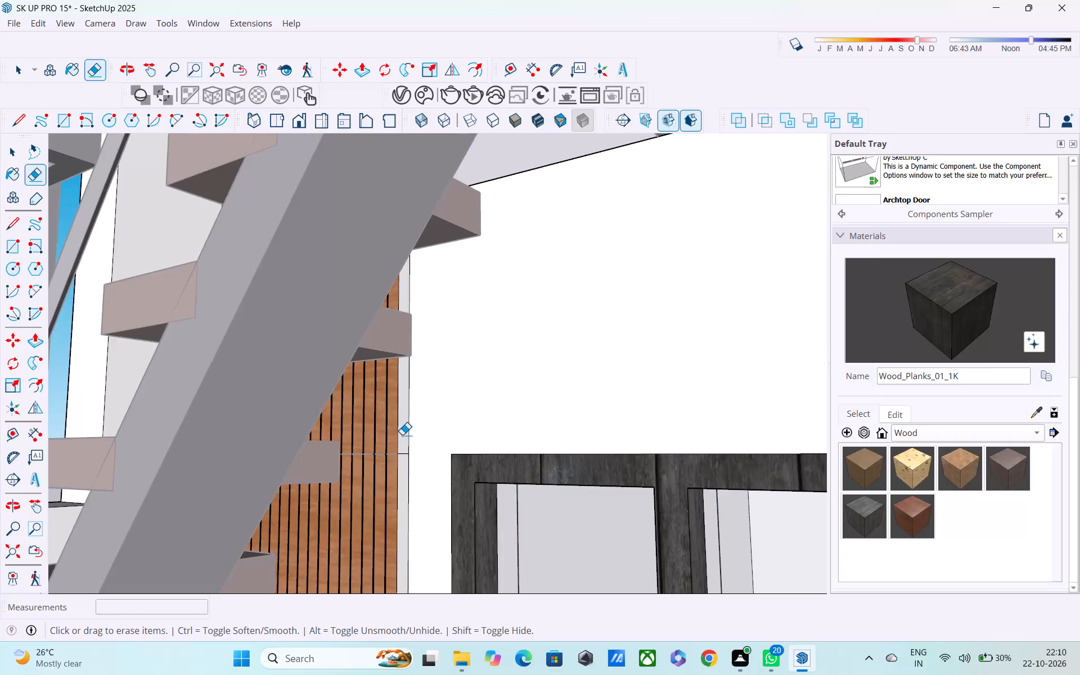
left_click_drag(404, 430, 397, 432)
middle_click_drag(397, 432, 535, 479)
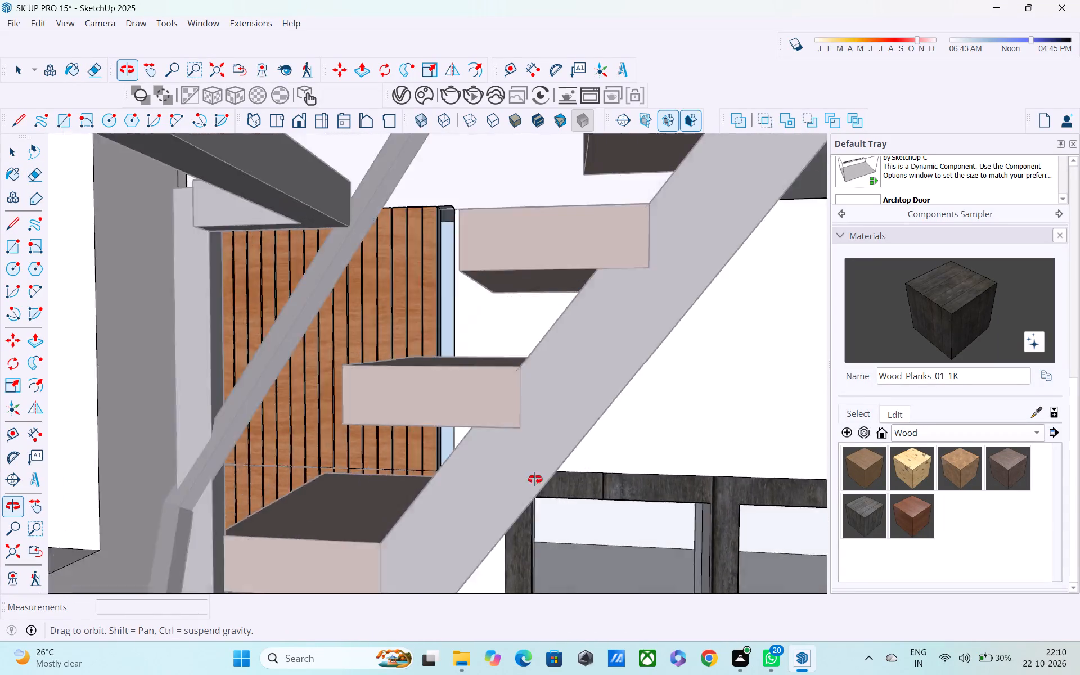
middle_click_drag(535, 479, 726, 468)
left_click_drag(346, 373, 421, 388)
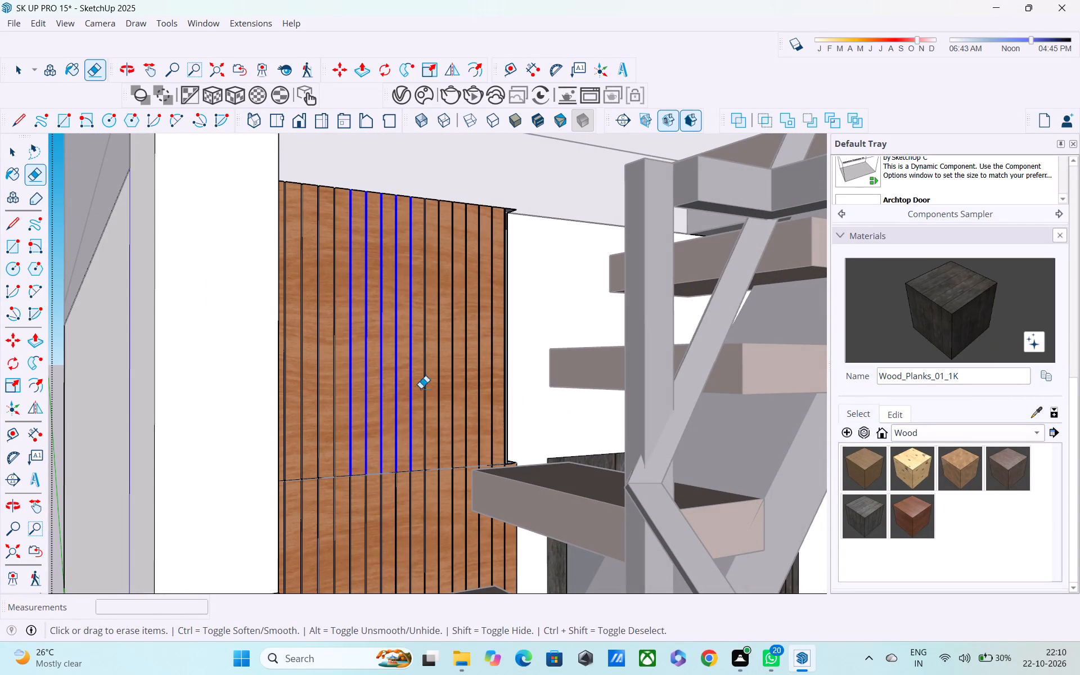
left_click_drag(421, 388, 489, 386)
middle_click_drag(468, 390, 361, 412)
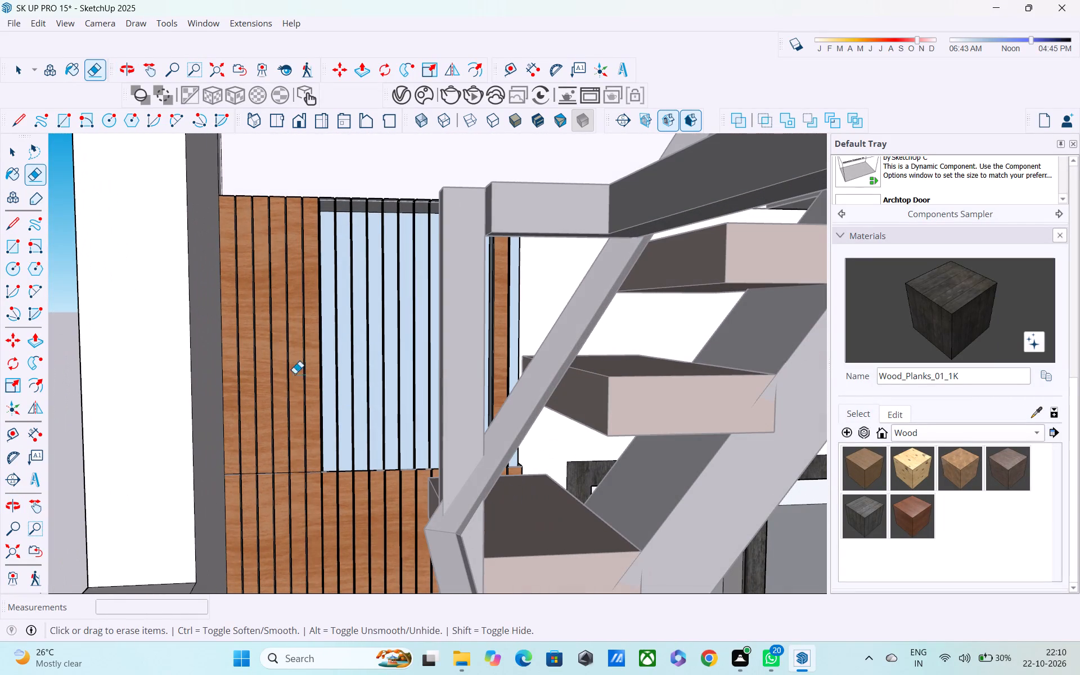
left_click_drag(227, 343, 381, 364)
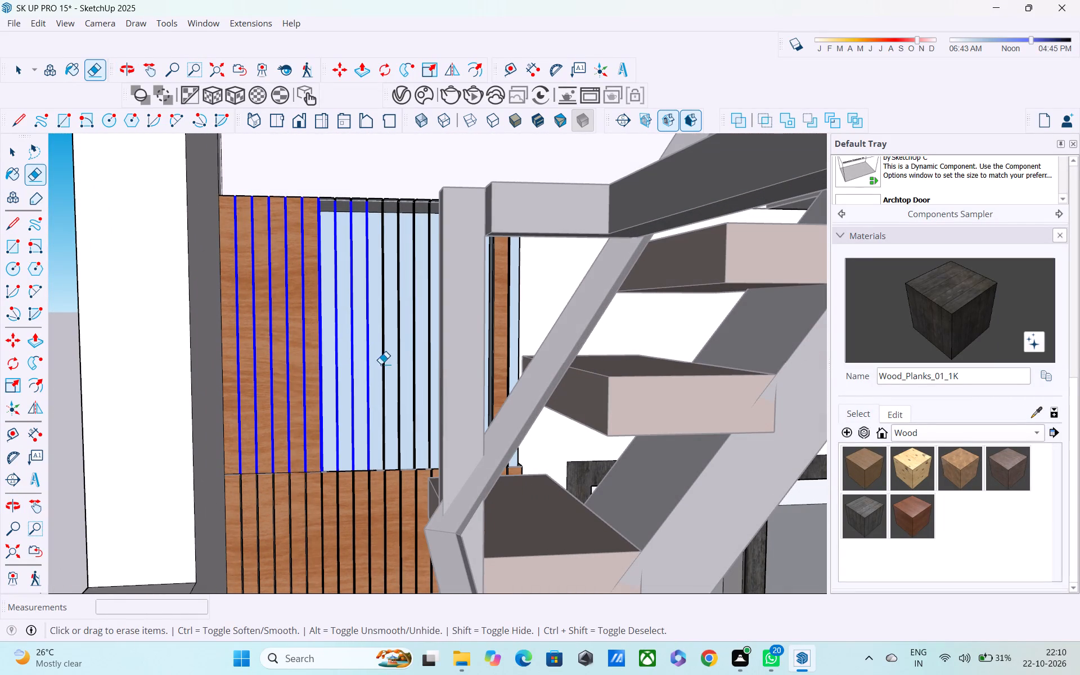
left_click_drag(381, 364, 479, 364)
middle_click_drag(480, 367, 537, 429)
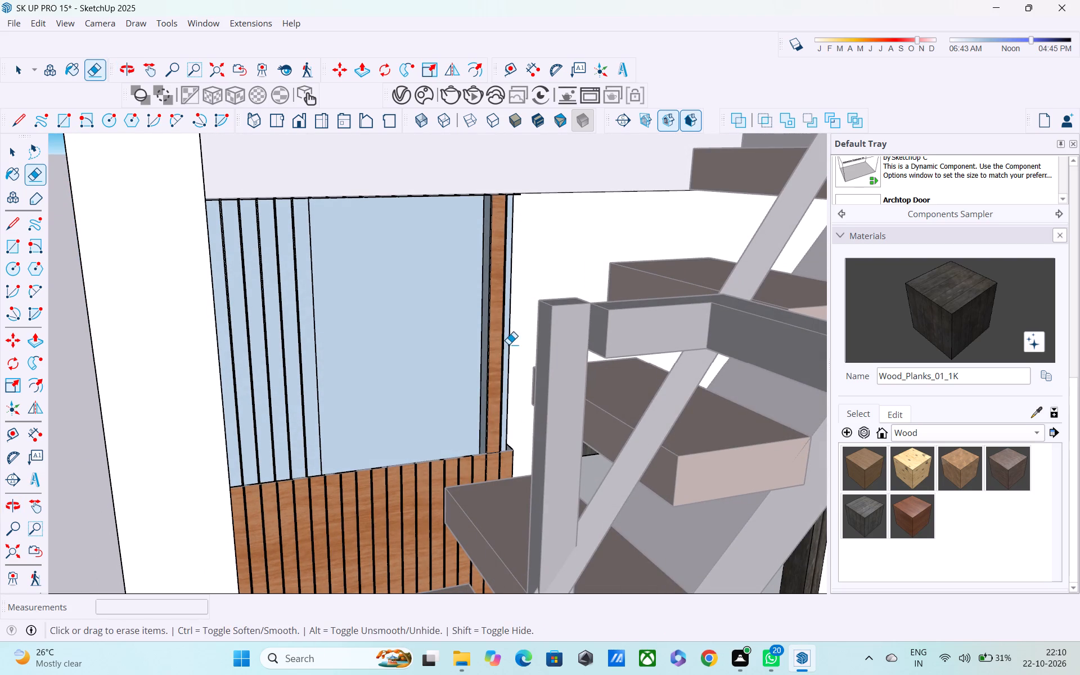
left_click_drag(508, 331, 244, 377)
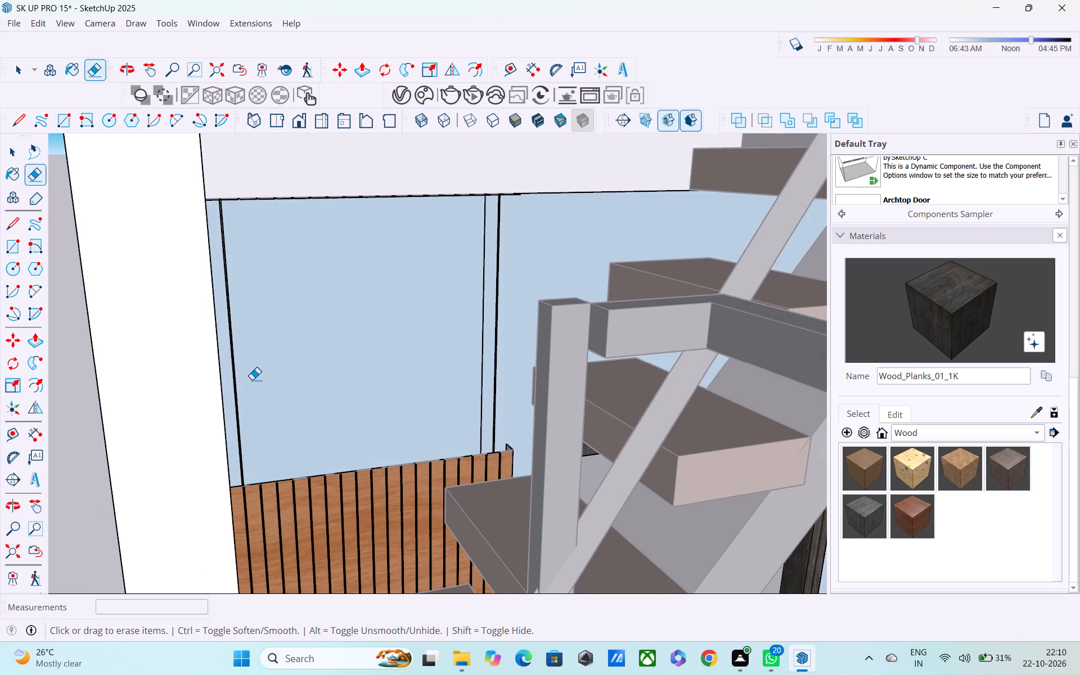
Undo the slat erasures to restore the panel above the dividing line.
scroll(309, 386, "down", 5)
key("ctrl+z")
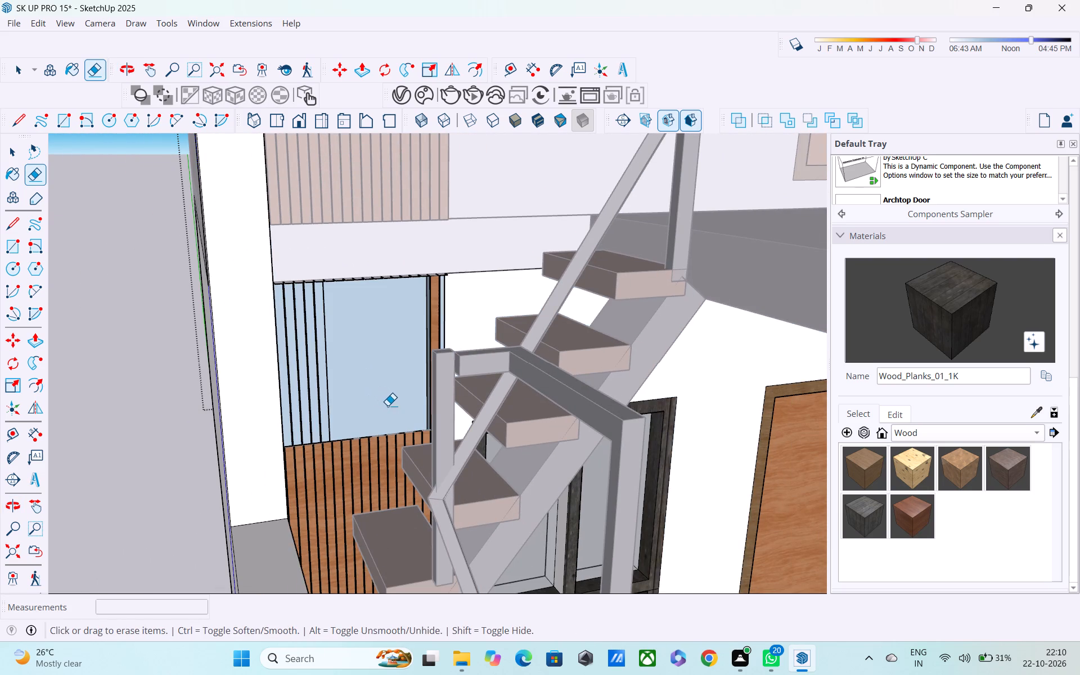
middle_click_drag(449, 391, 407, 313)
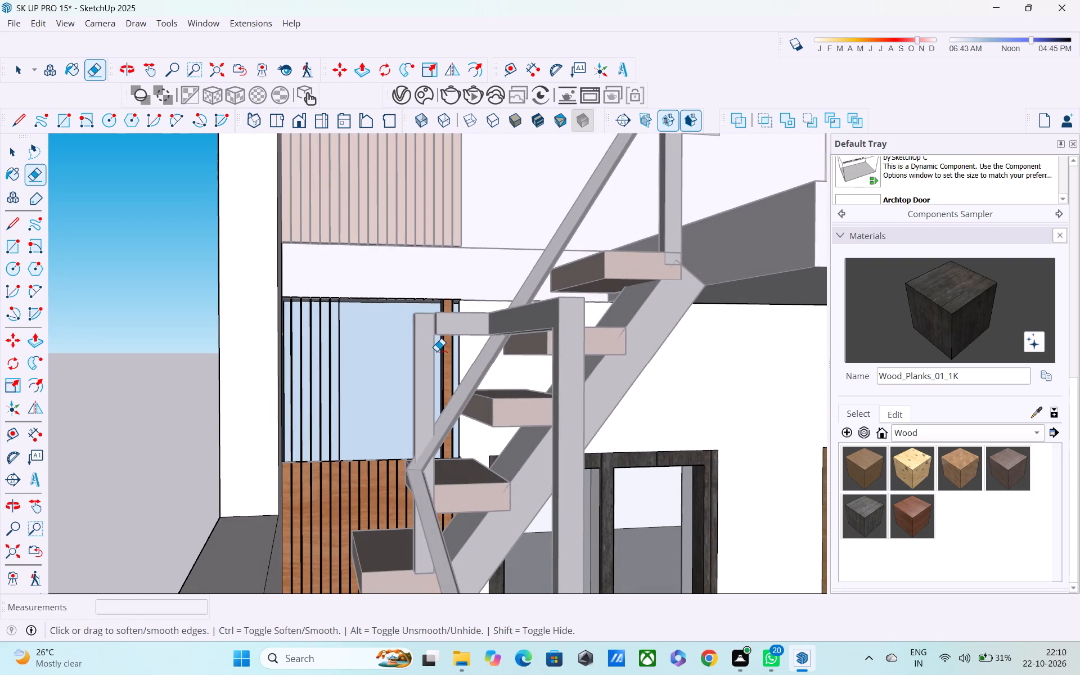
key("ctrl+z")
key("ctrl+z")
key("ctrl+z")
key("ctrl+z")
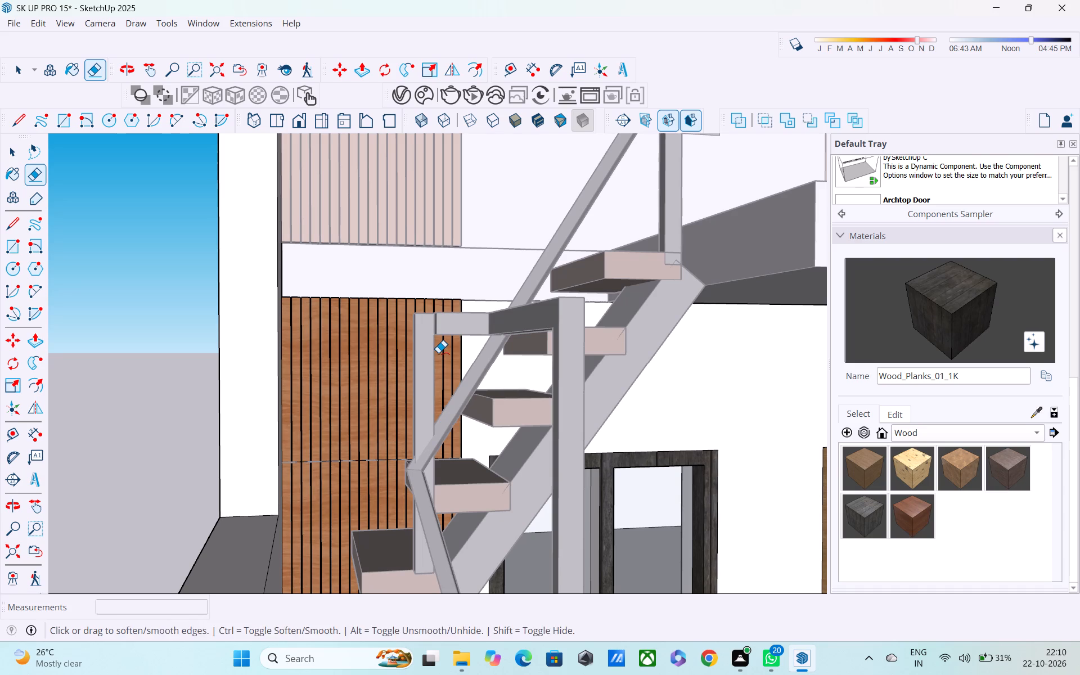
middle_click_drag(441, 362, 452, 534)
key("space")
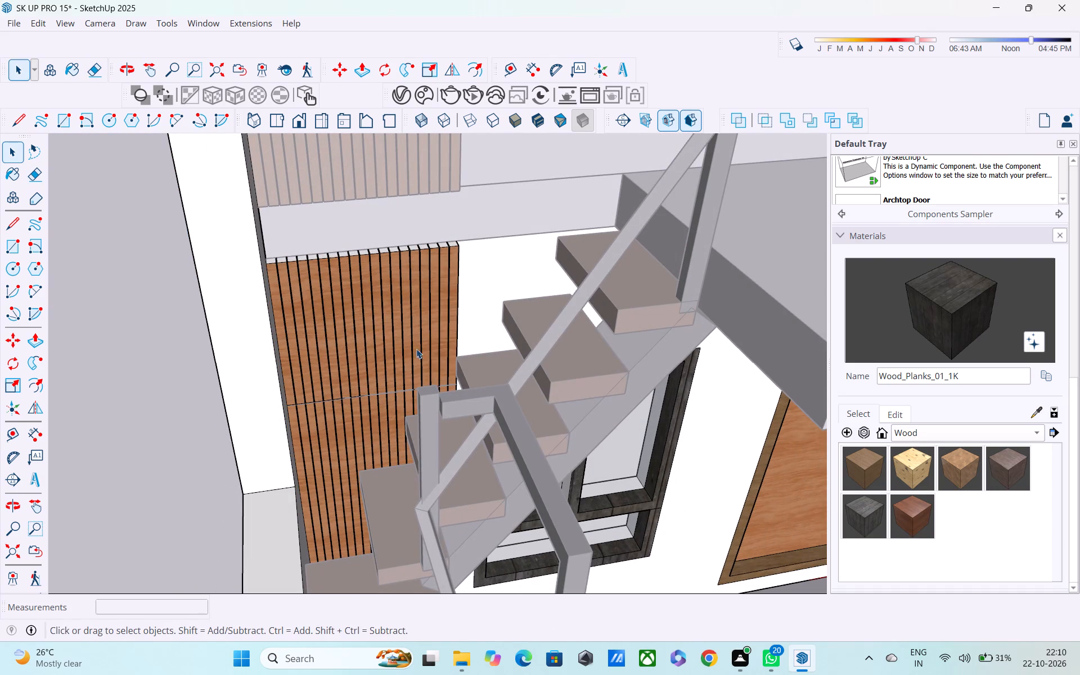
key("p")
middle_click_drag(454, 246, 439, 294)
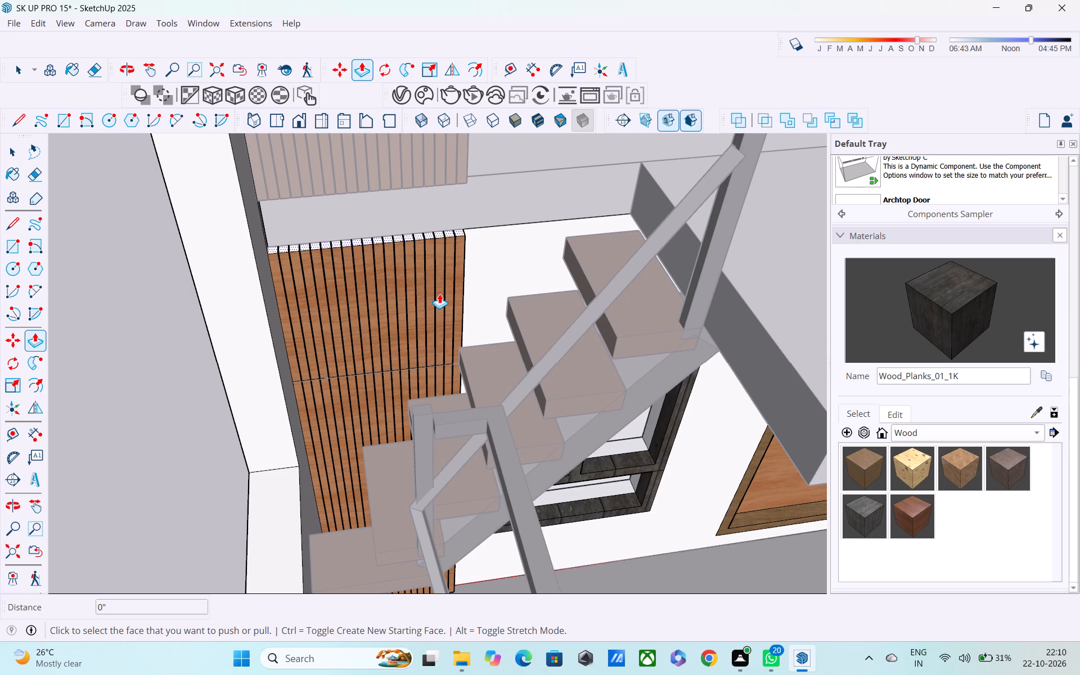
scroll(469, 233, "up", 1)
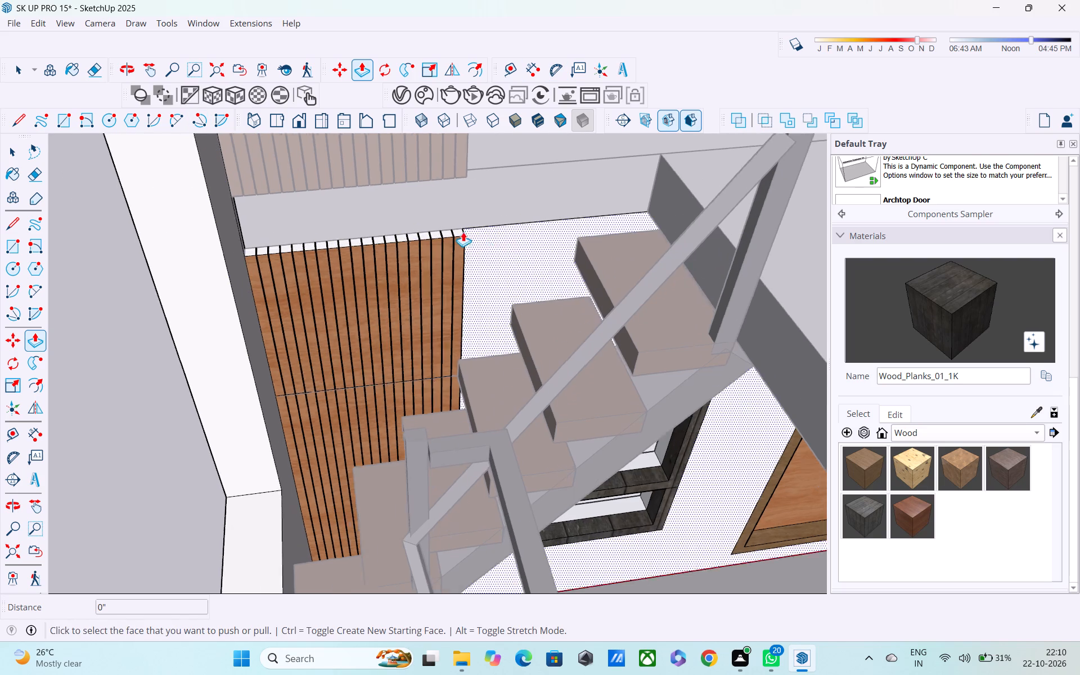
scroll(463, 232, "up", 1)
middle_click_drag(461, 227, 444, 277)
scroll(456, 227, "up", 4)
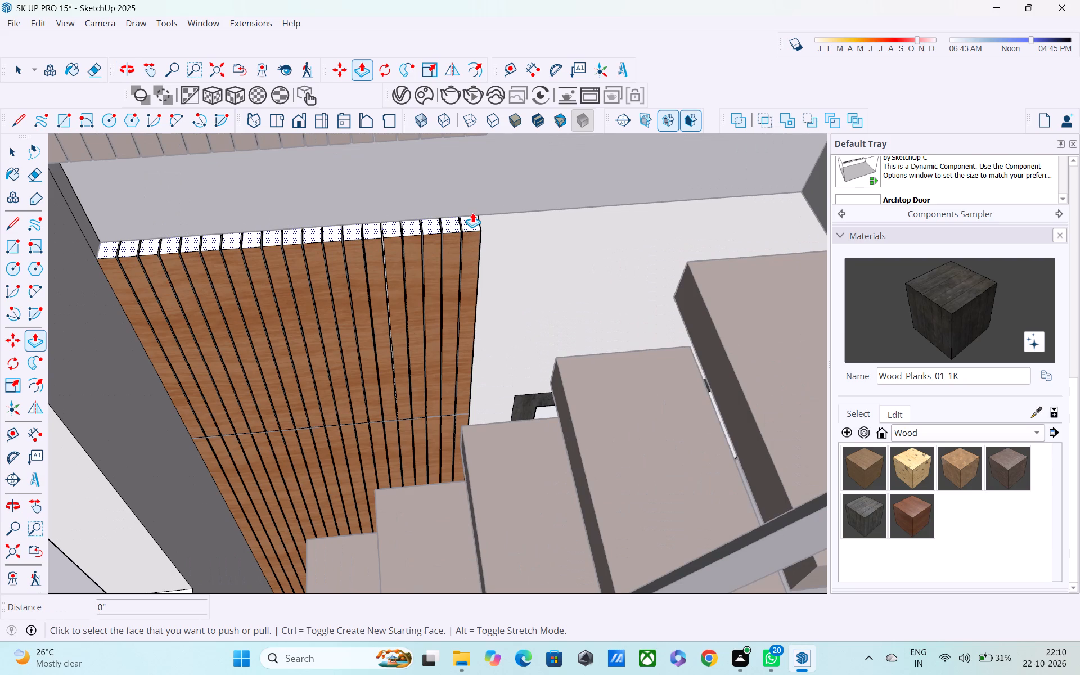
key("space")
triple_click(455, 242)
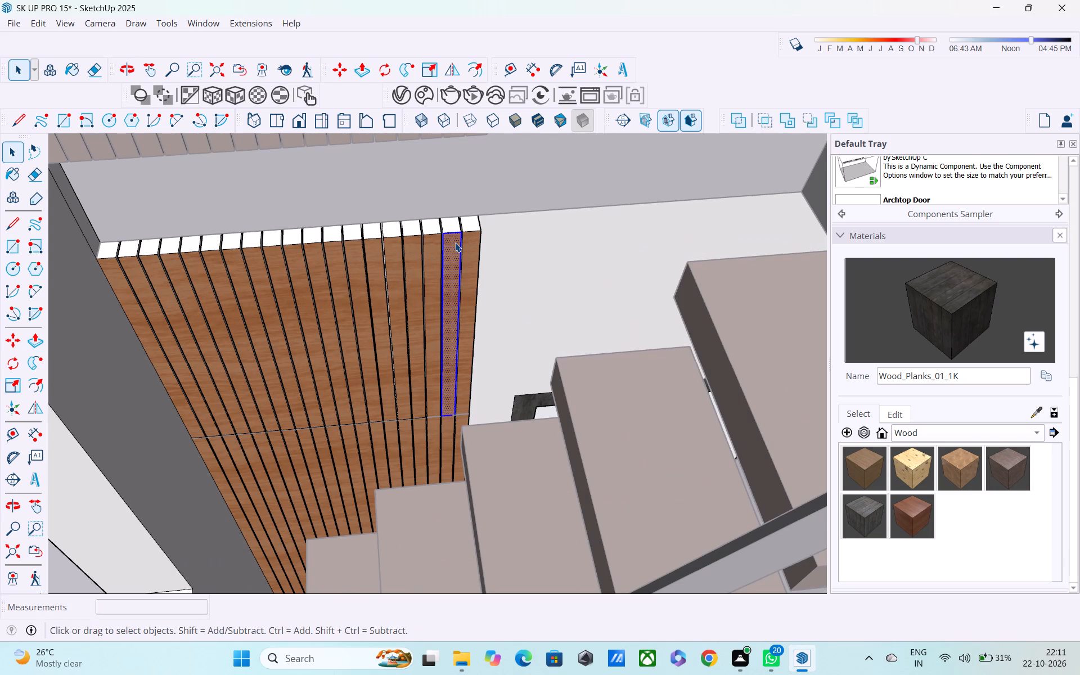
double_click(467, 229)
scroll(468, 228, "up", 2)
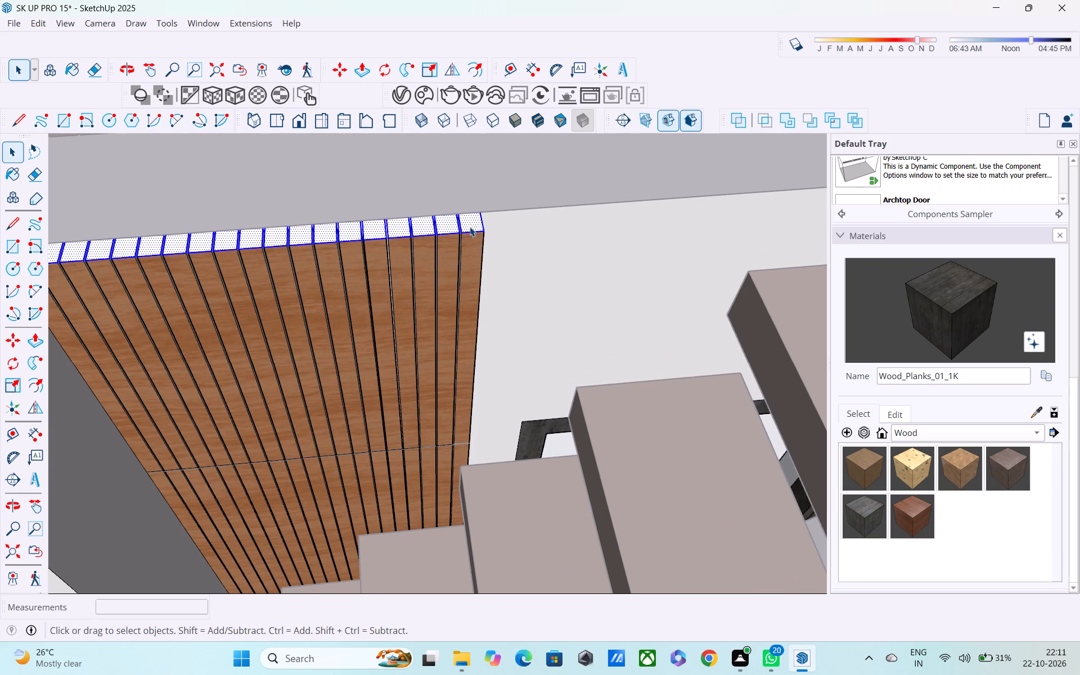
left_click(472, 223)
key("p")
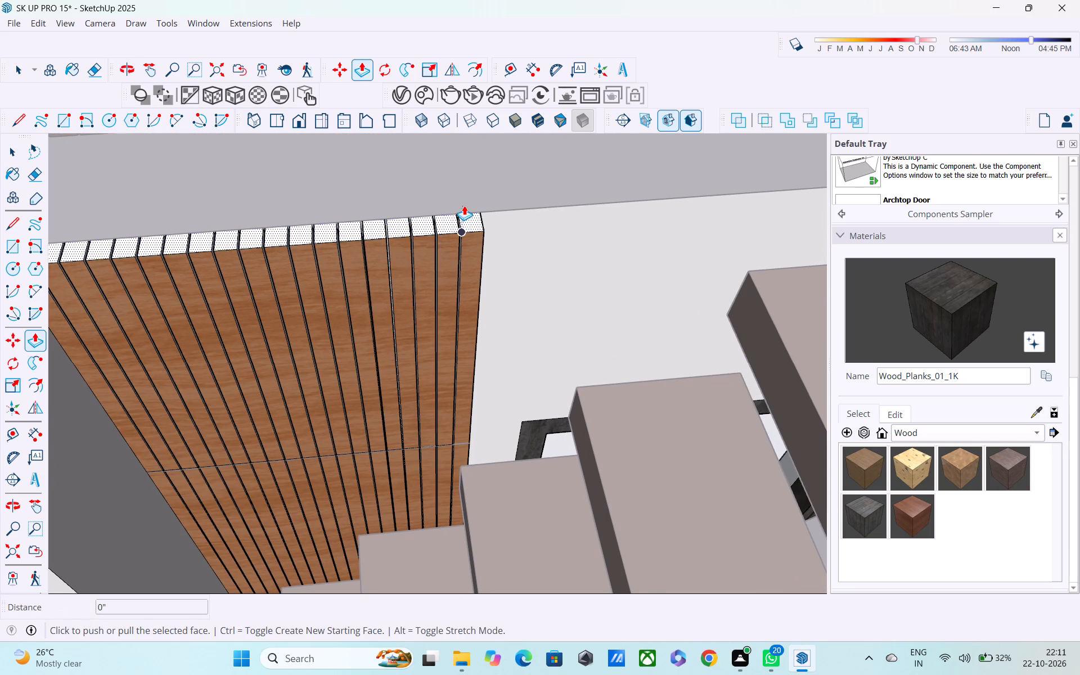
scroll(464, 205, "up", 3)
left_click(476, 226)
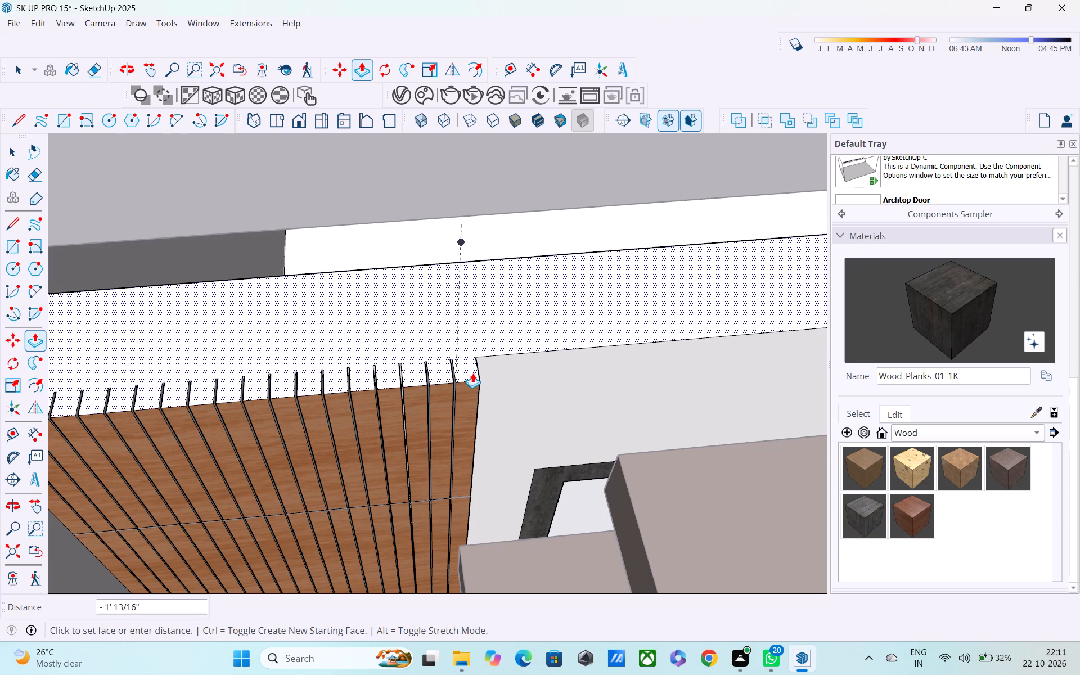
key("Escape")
Draw a line about 2' 9 1/16" along the rear edge of the slats' top ends, from one panel corner to the other.
middle_click_drag(454, 298, 468, 362)
key("l")
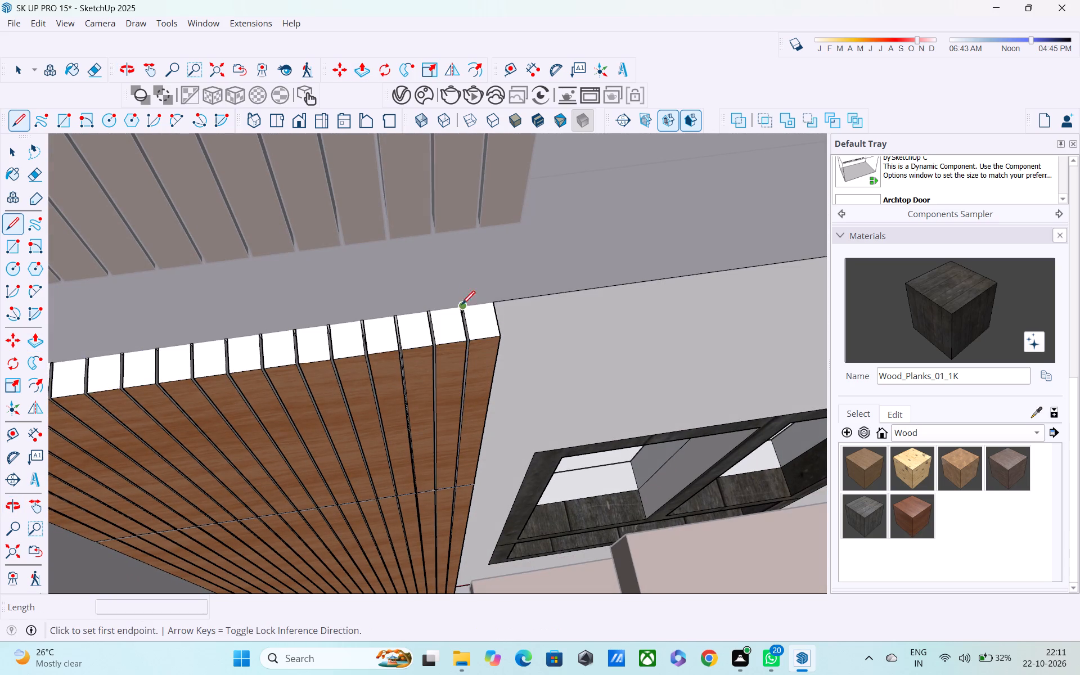
scroll(400, 285, "up", 1)
middle_click_drag(400, 287, 634, 322, "shift")
middle_click_drag(407, 337, 636, 330, "shift")
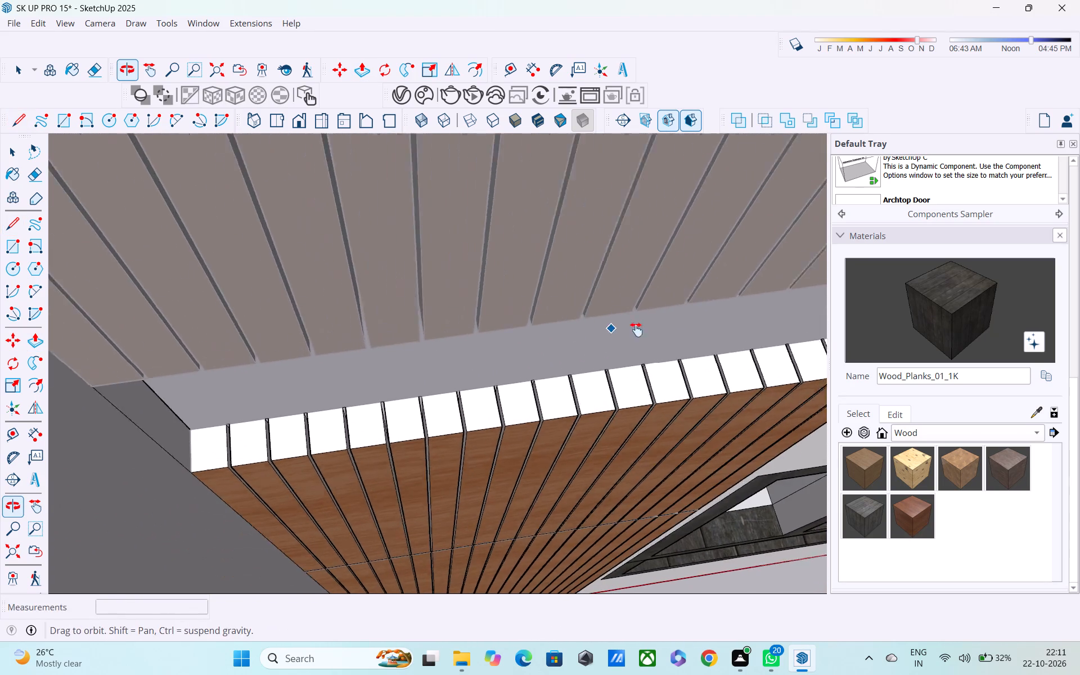
middle_click_drag(636, 330, 654, 327, "shift")
scroll(285, 388, "up", 3)
left_click(217, 437)
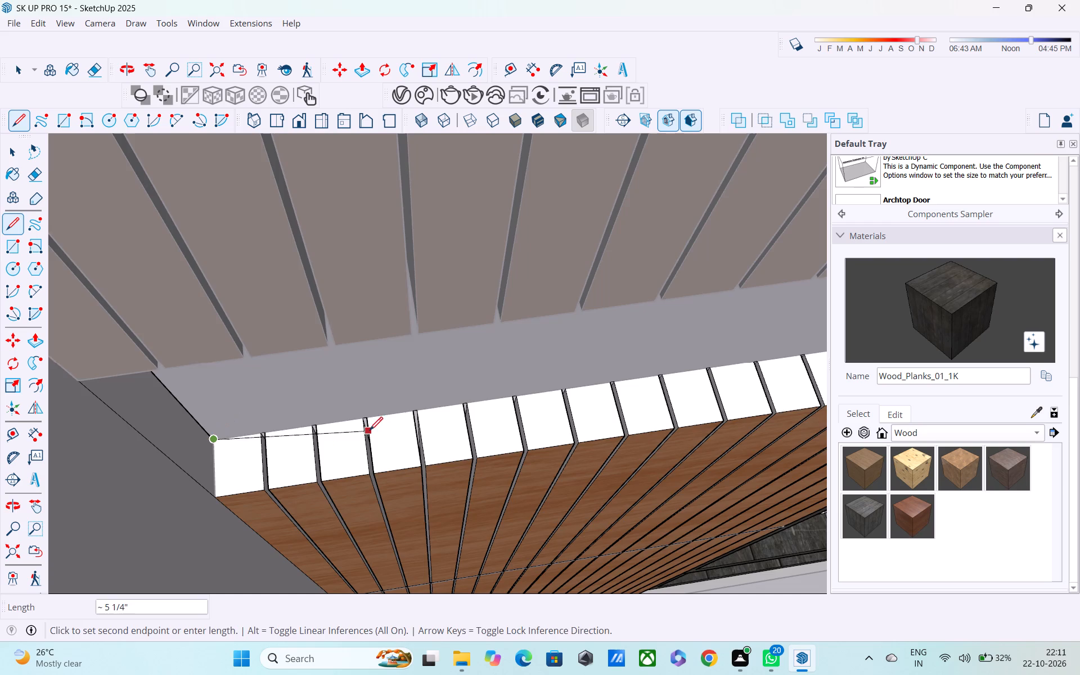
middle_click_drag(375, 420, 83, 379, "shift")
scroll(470, 349, "down", 1)
middle_click_drag(539, 333, 232, 333)
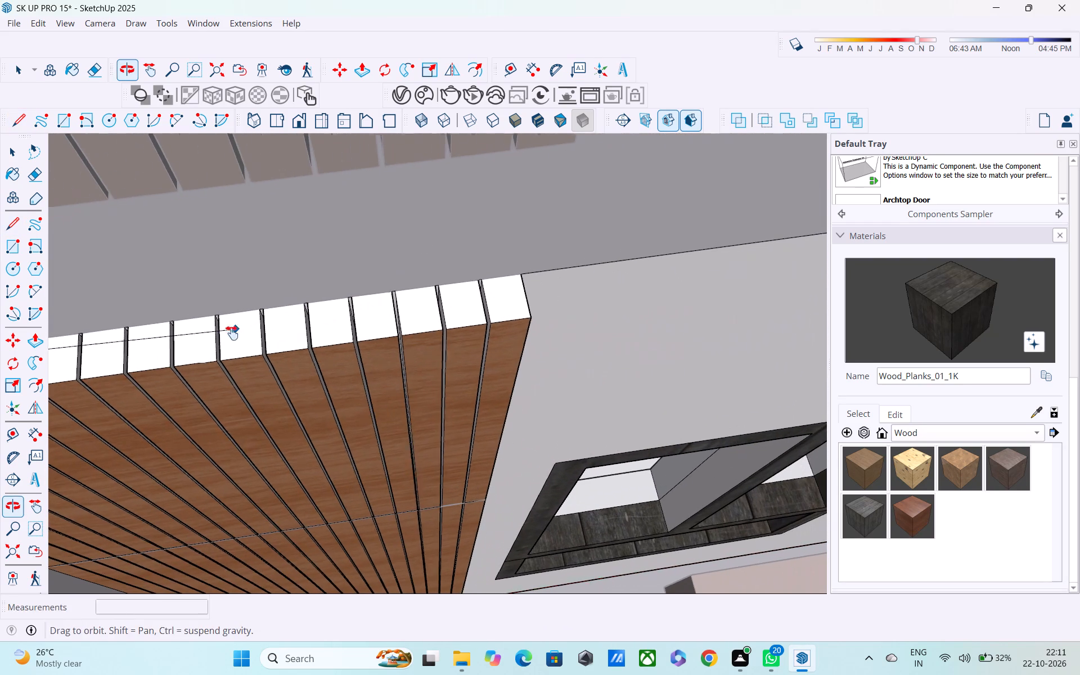
middle_click_drag(232, 333, 231, 333)
left_click(518, 281)
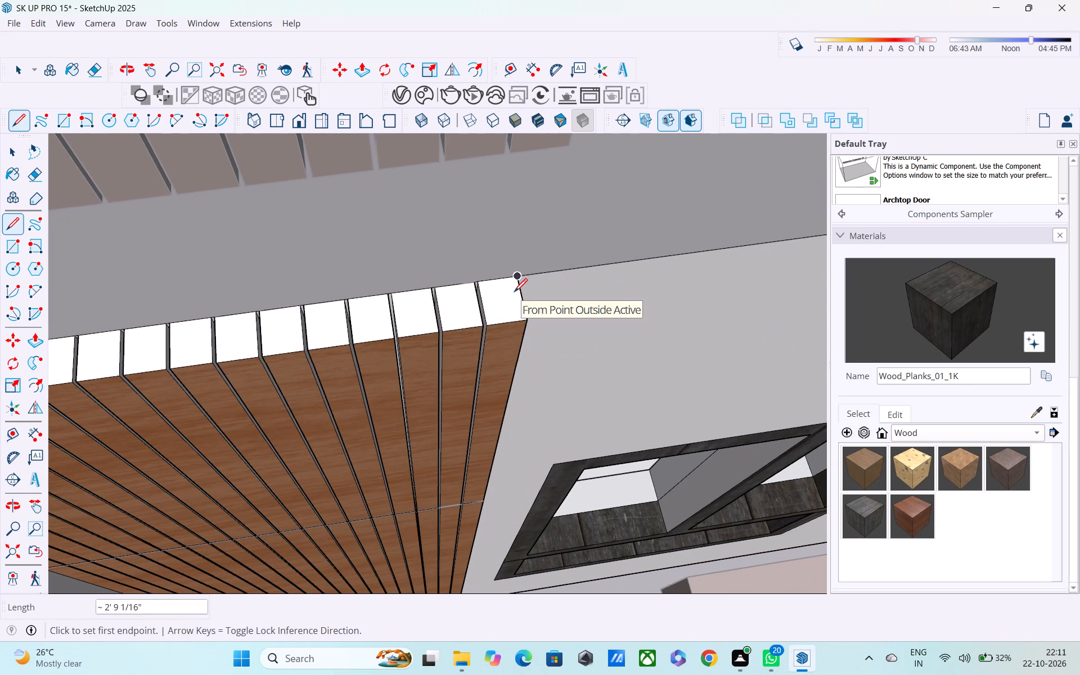
Push the top face of the end slat nearest the window down about 2' 6" to the dividing line.
key("p")
left_click(510, 297)
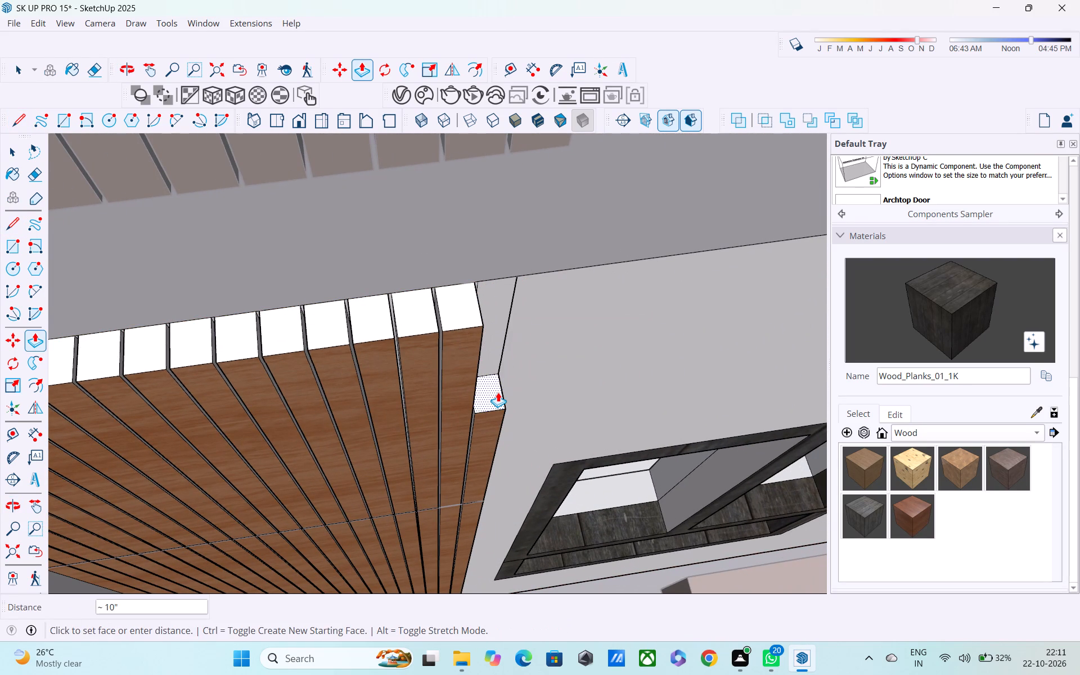
middle_click_drag(498, 392, 546, 216, "shift")
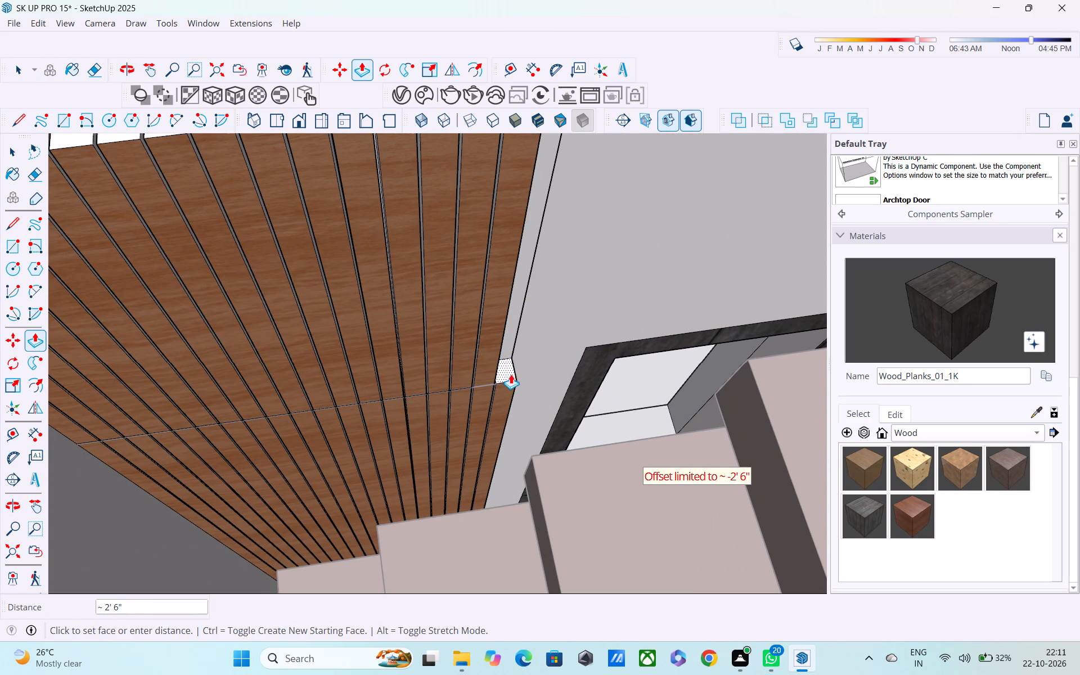
left_click(511, 374)
Push the tops of the next nine slats down to the dividing line, matching the first slat's 2' 6" cut.
middle_click_drag(504, 367, 504, 476, "shift")
double_click(526, 277)
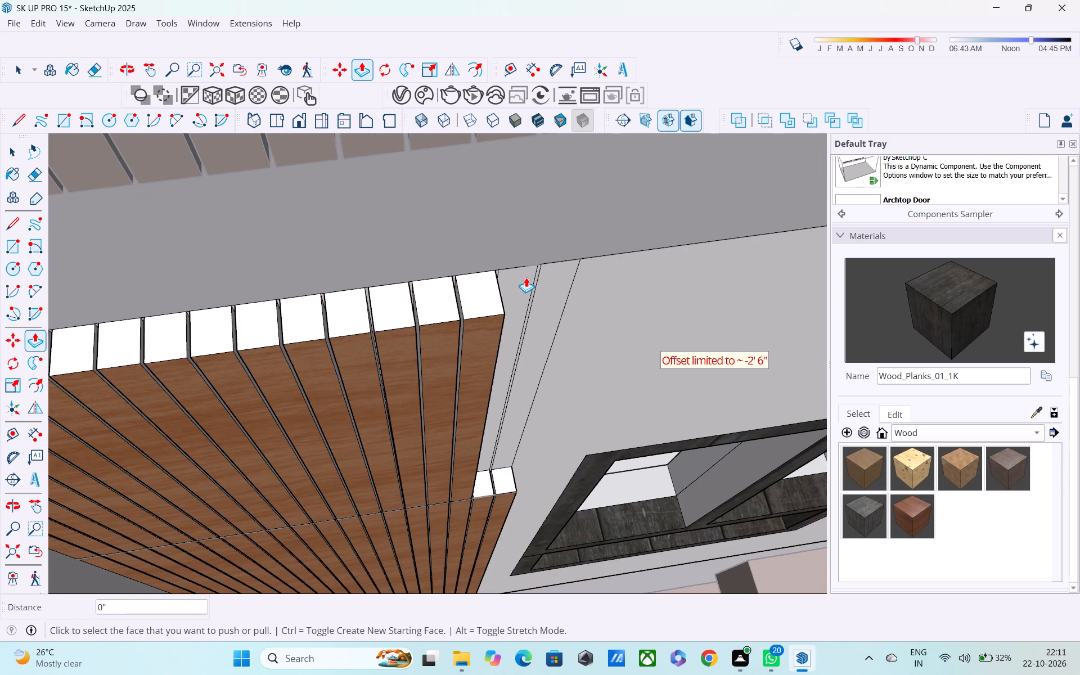
double_click(472, 290)
double_click(444, 297)
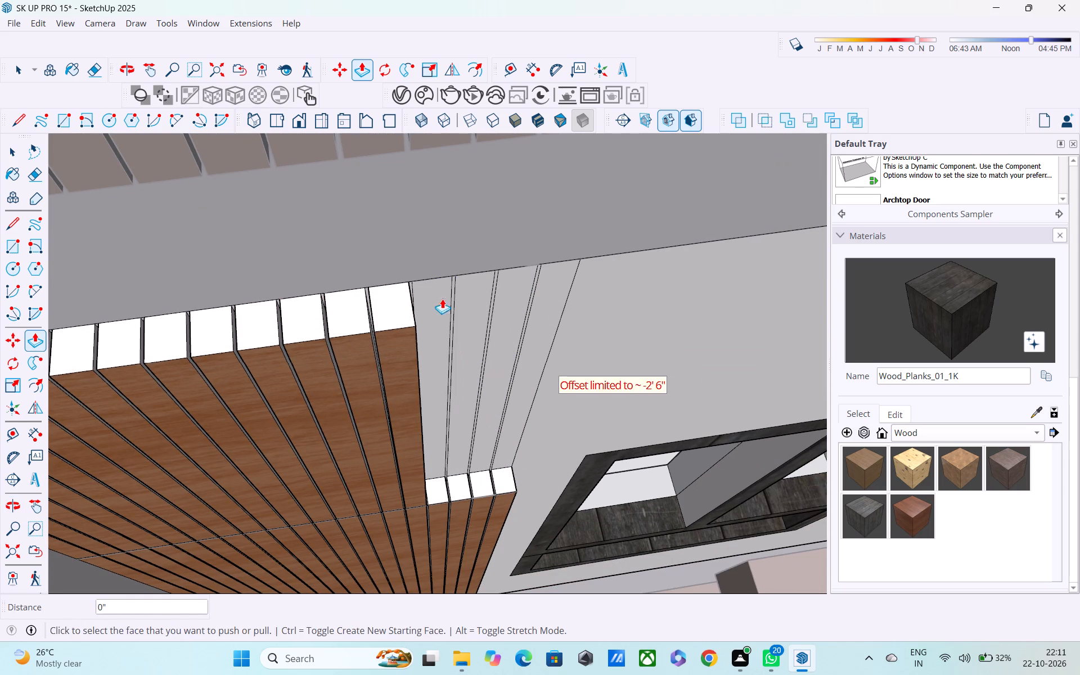
double_click(384, 301)
double_click(355, 306)
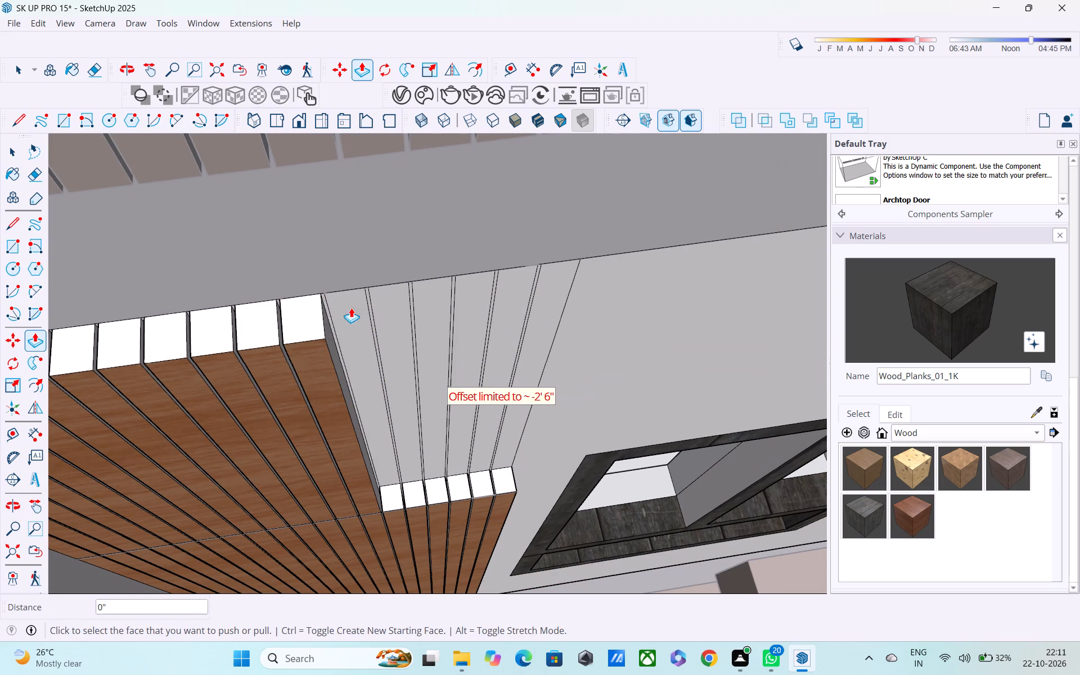
double_click(305, 309)
double_click(260, 312)
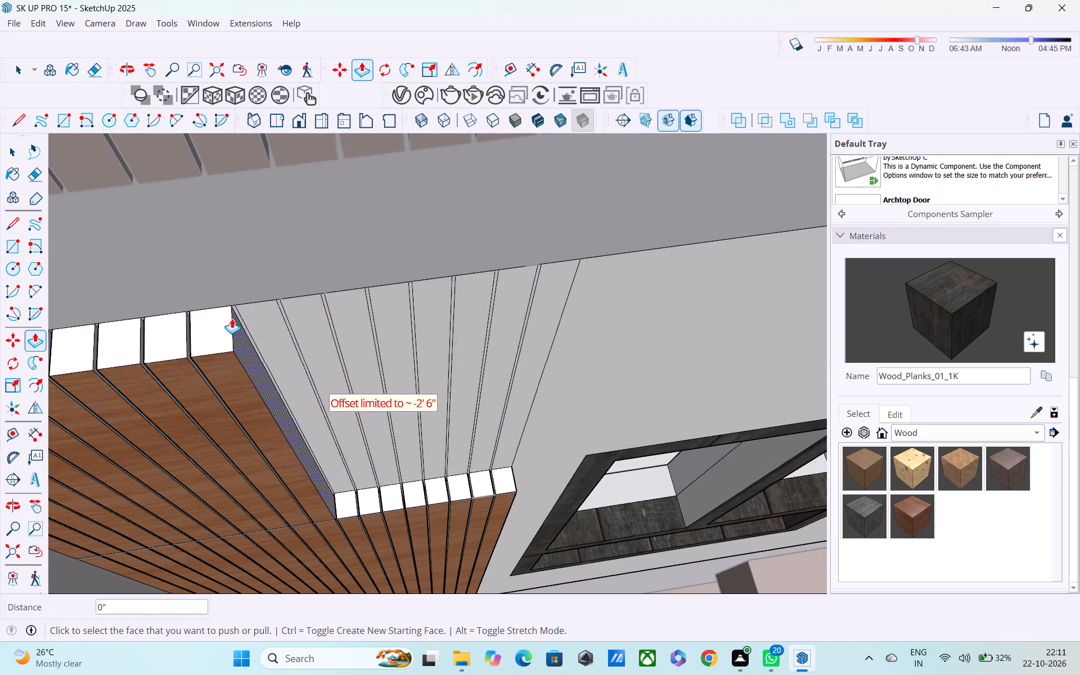
double_click(208, 321)
double_click(204, 322)
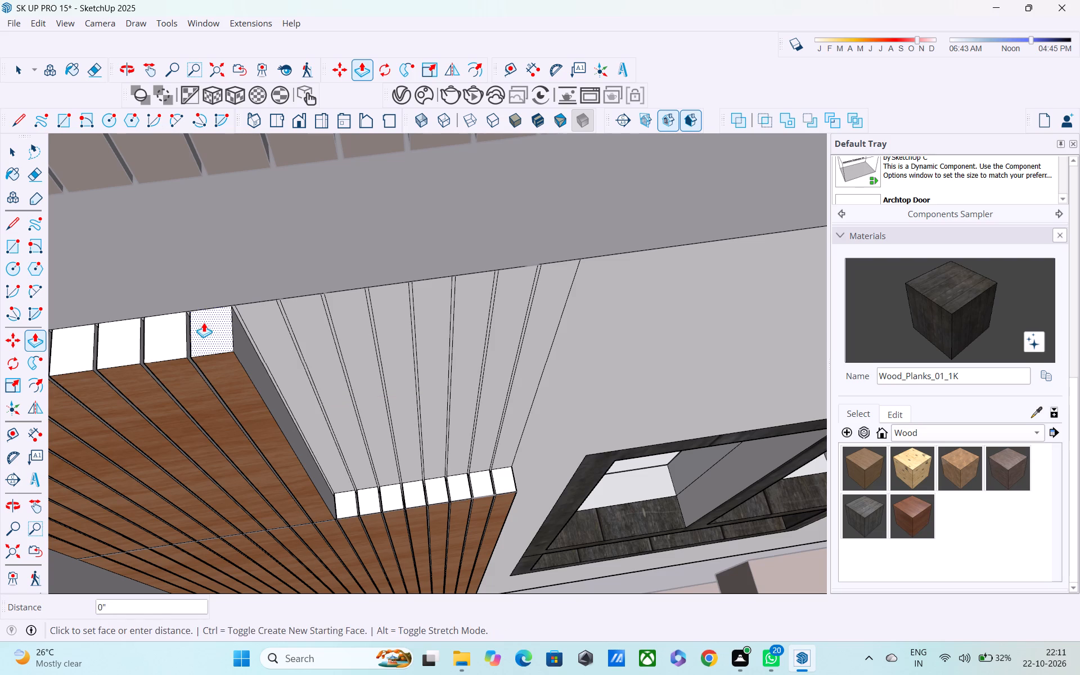
left_click(216, 330)
left_click(379, 505)
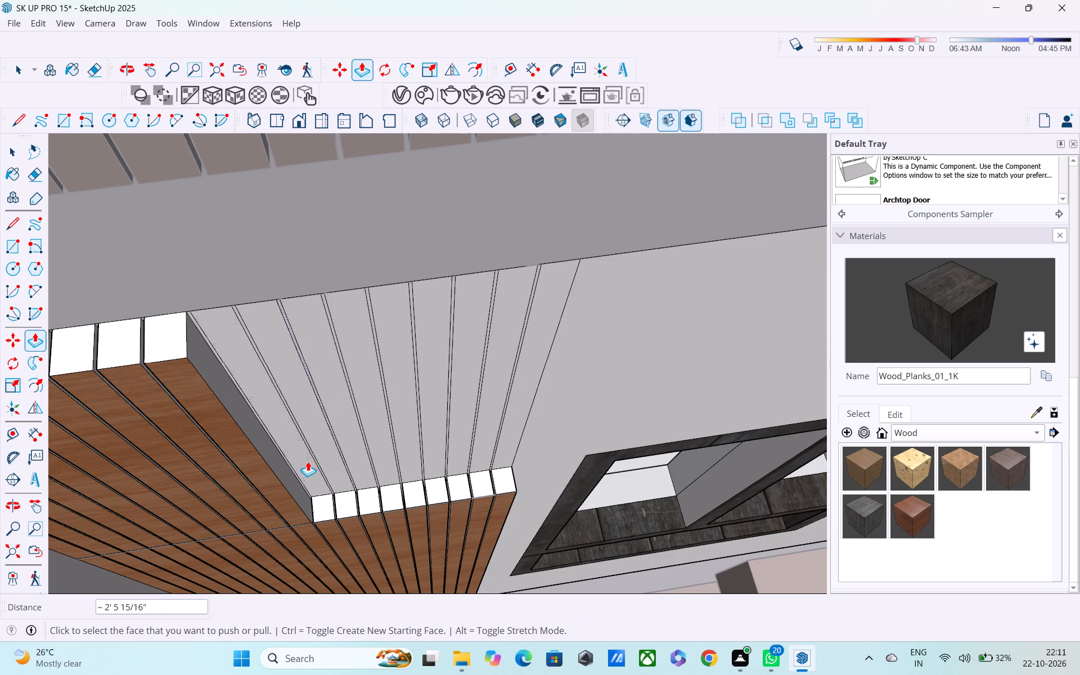
double_click(167, 331)
Push the tops of all remaining slats, up to the side wall, down to the dividing line by the same distance.
middle_click_drag(177, 341, 268, 362, "shift")
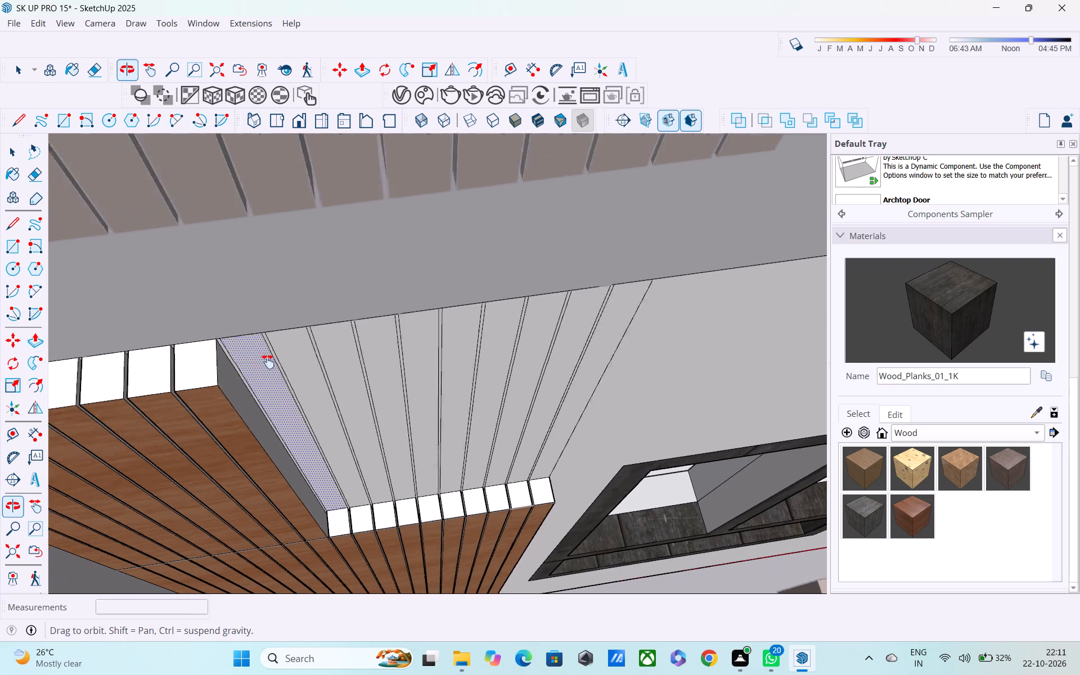
middle_click_drag(268, 362, 514, 349, "shift")
double_click(485, 349)
double_click(431, 352)
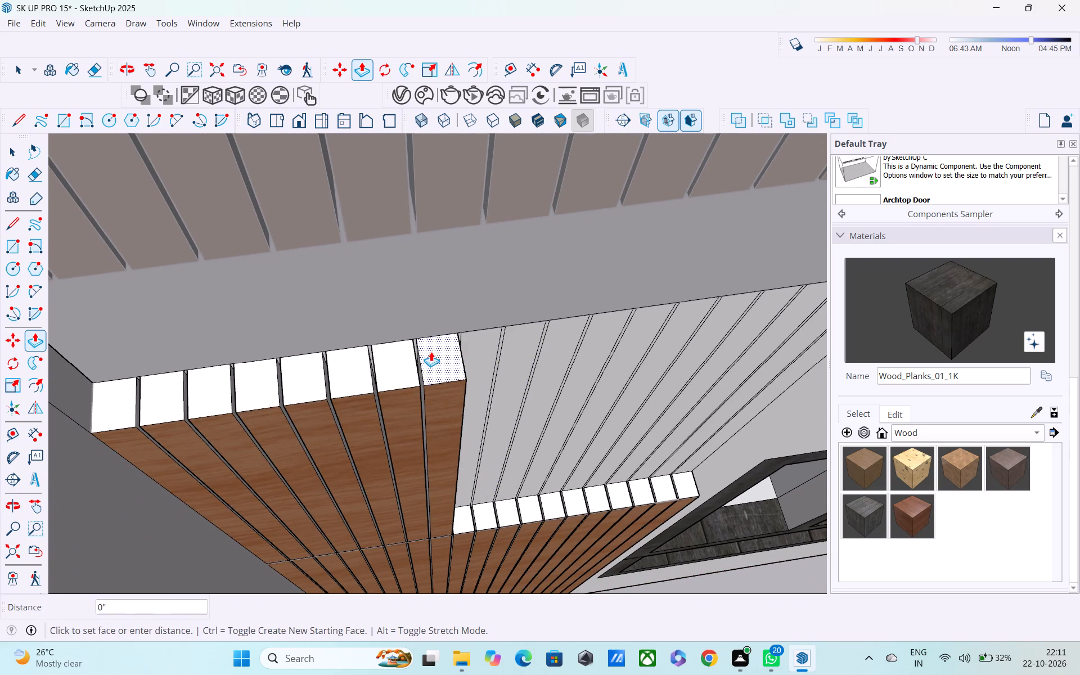
double_click(397, 358)
double_click(362, 362)
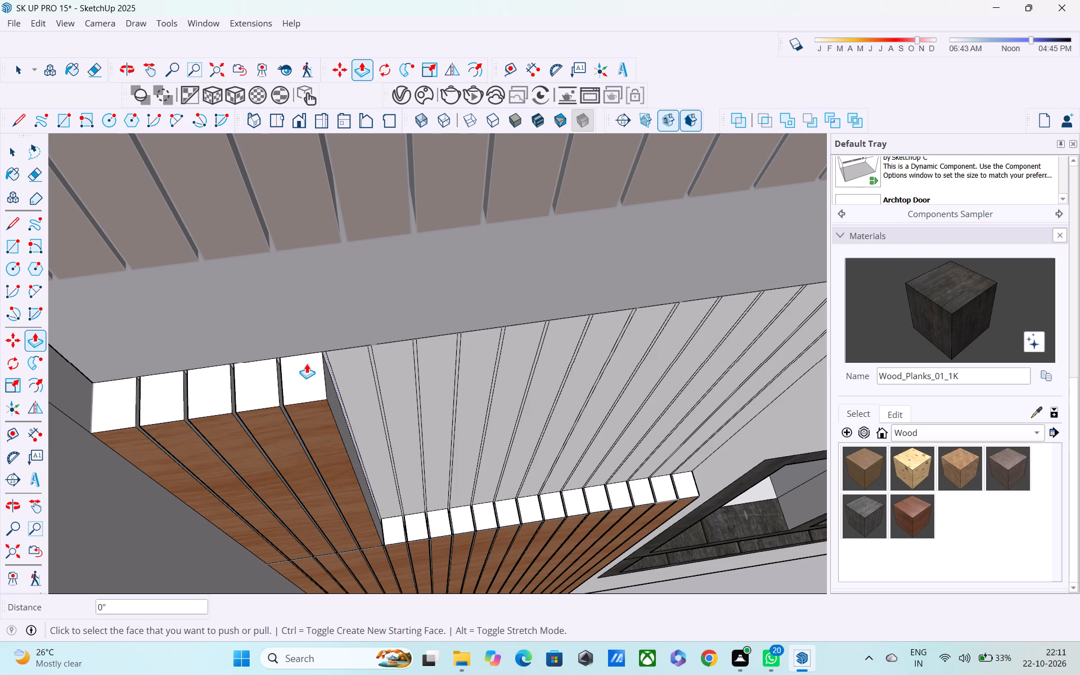
double_click(307, 363)
double_click(265, 366)
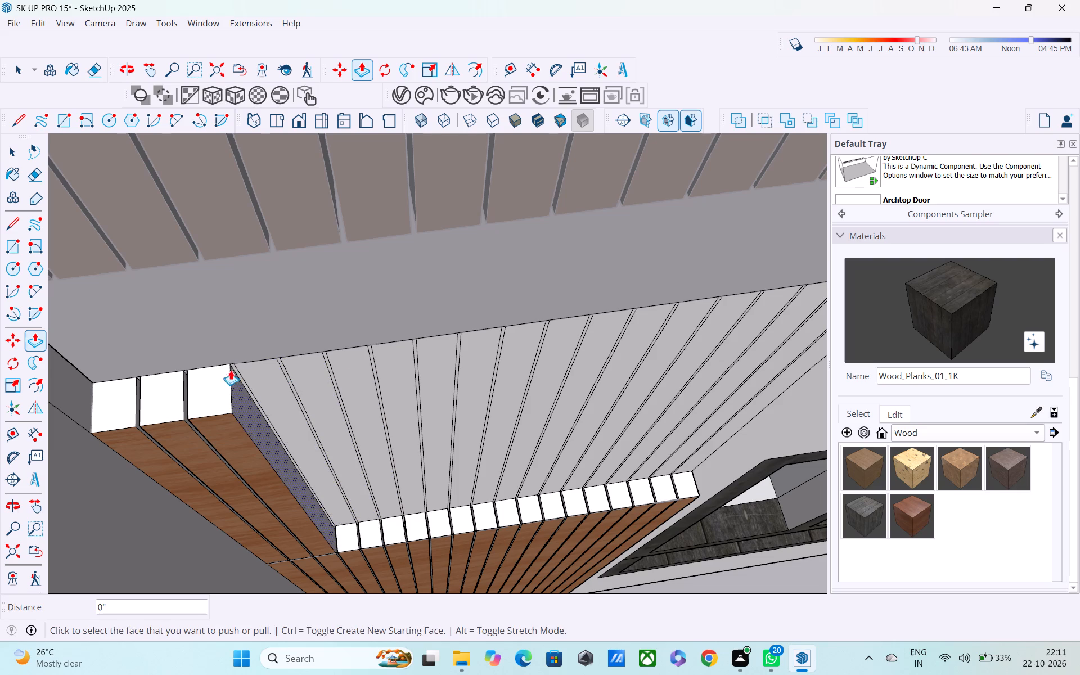
double_click(222, 373)
double_click(169, 375)
double_click(124, 380)
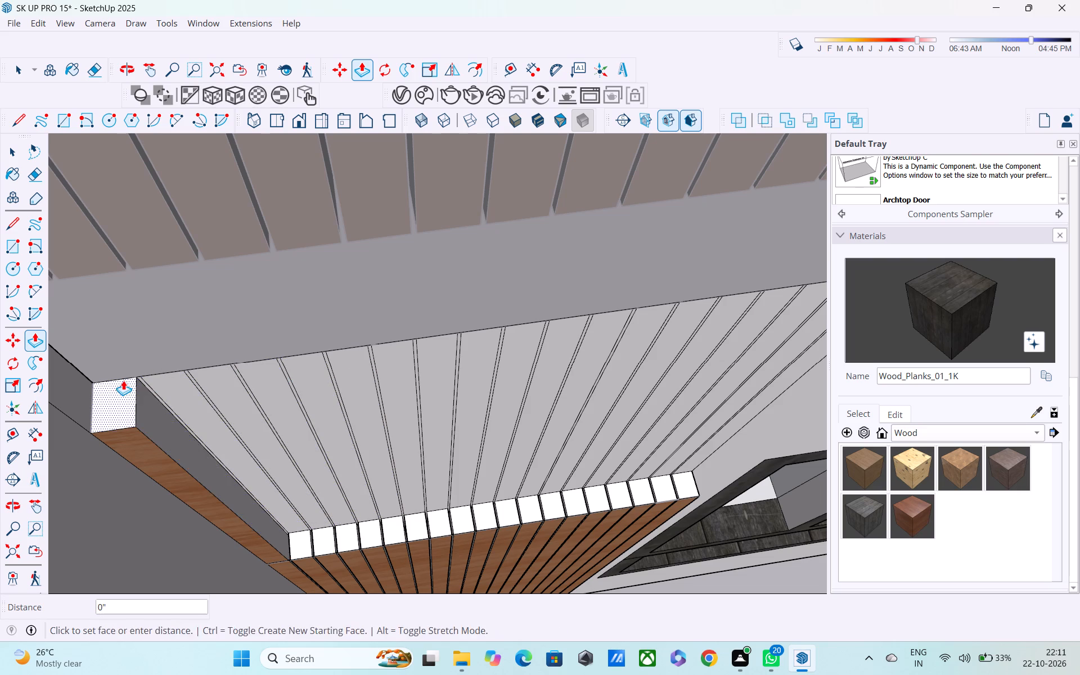
Erase the leftover vertical slat lines from the wall above the shortened slatted panel.
middle_click_drag(127, 386, 147, 190)
scroll(198, 253, "down", 1)
scroll(199, 254, "up", 1)
scroll(200, 255, "down", 8)
middle_click_drag(254, 276, 254, 235)
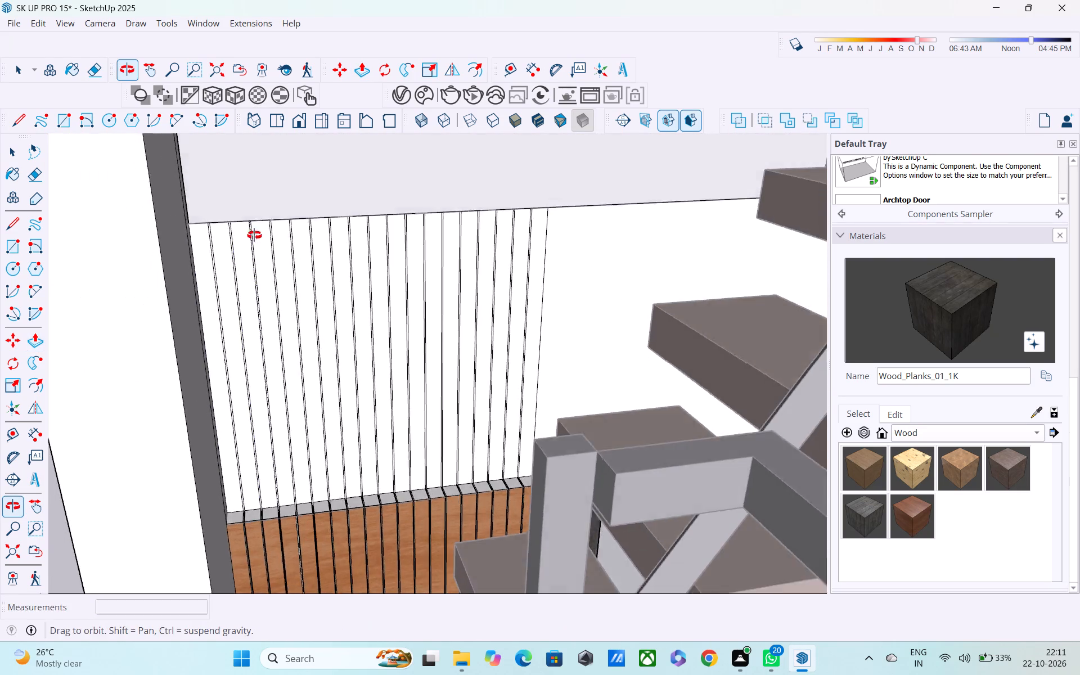
middle_click_drag(254, 235, 253, 196)
scroll(276, 235, "down", 2)
key("space")
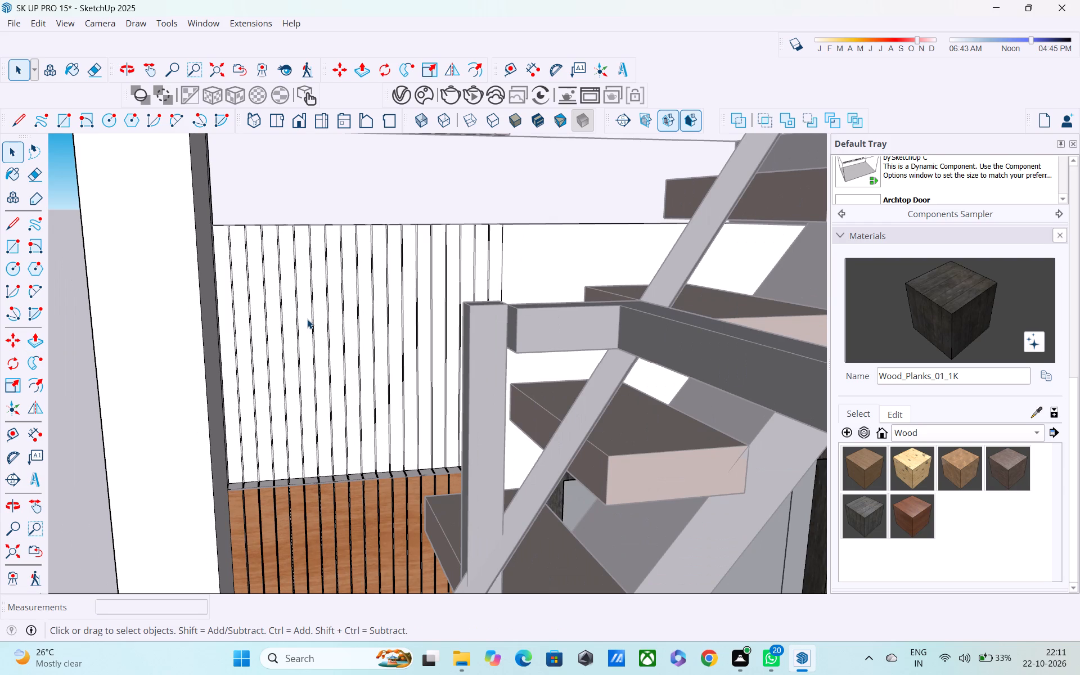
key("r")
key("e")
left_click_drag(232, 321, 271, 321)
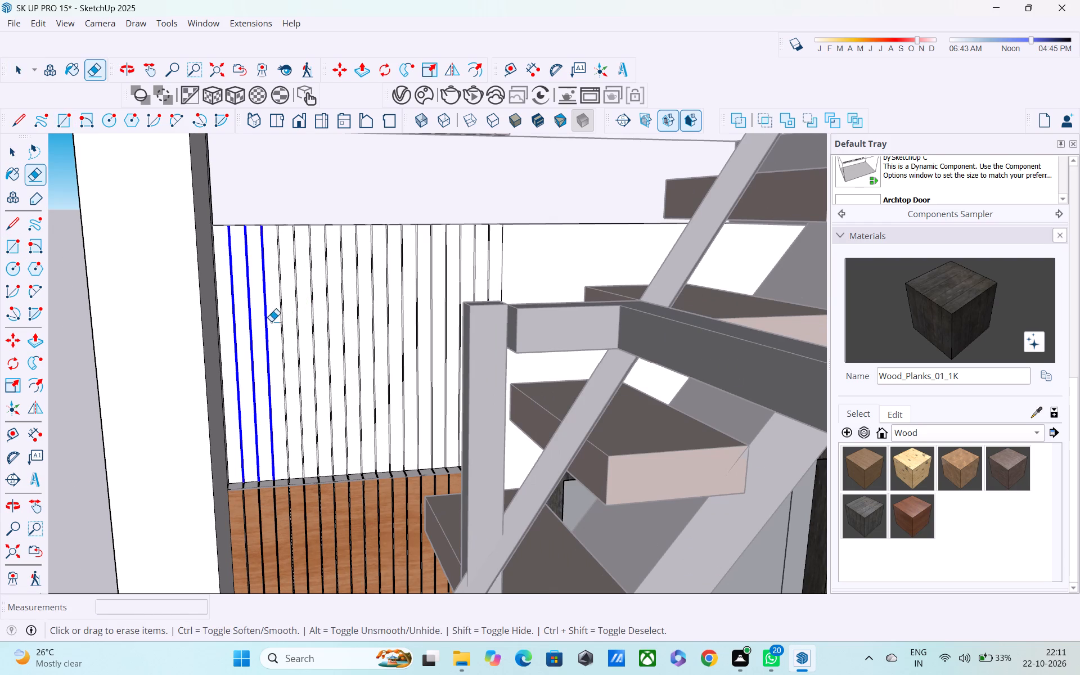
left_click_drag(271, 321, 510, 292)
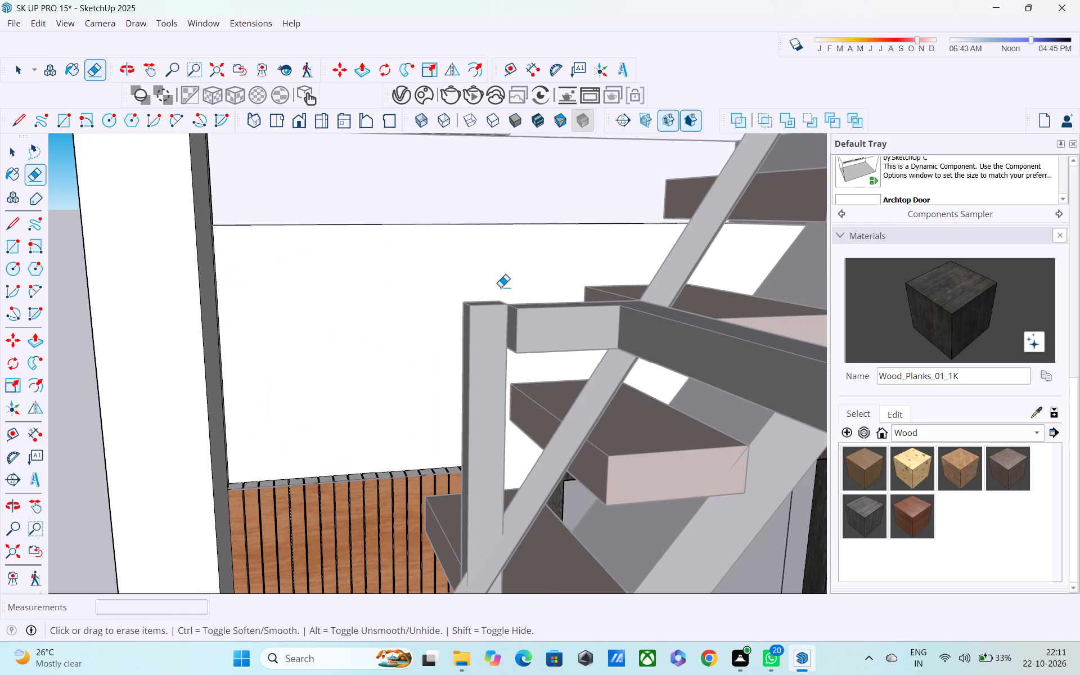
Close the open groups to return to editing the whole house model.
scroll(499, 286, "down", 3)
middle_click_drag(476, 288, 439, 214)
scroll(439, 214, "up", 1)
scroll(439, 219, "down", 6)
middle_click_drag(455, 268, 426, 224)
scroll(425, 262, "down", 6)
key("space")
left_click(286, 196)
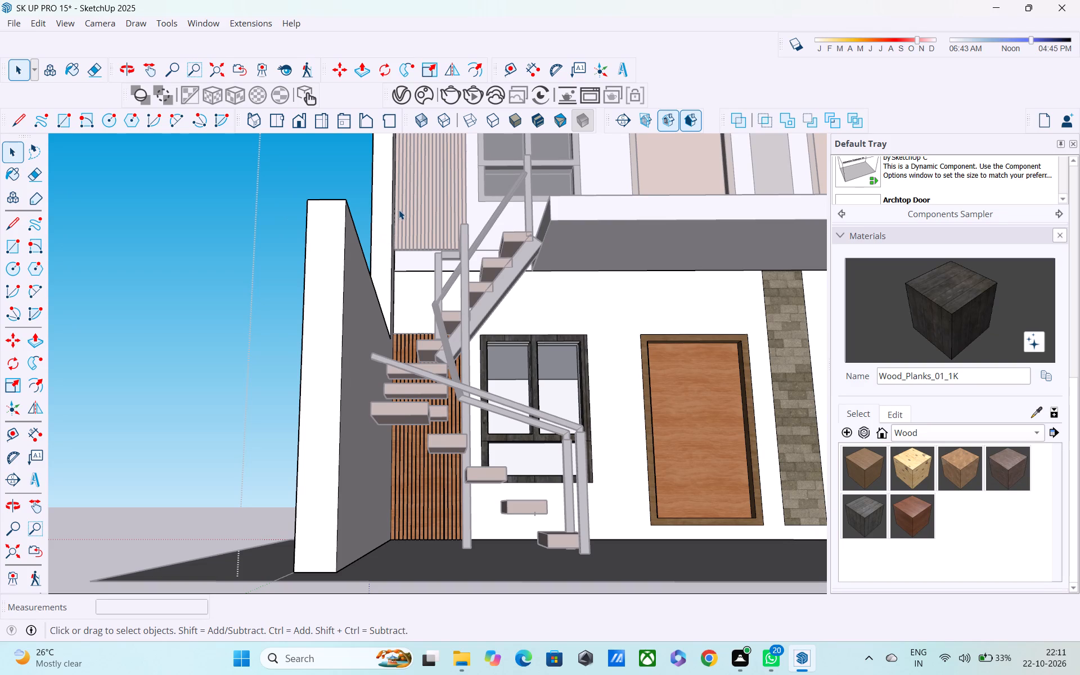
scroll(399, 210, "down", 3)
middle_click_drag(442, 235, 411, 299)
key("space")
left_click(281, 201)
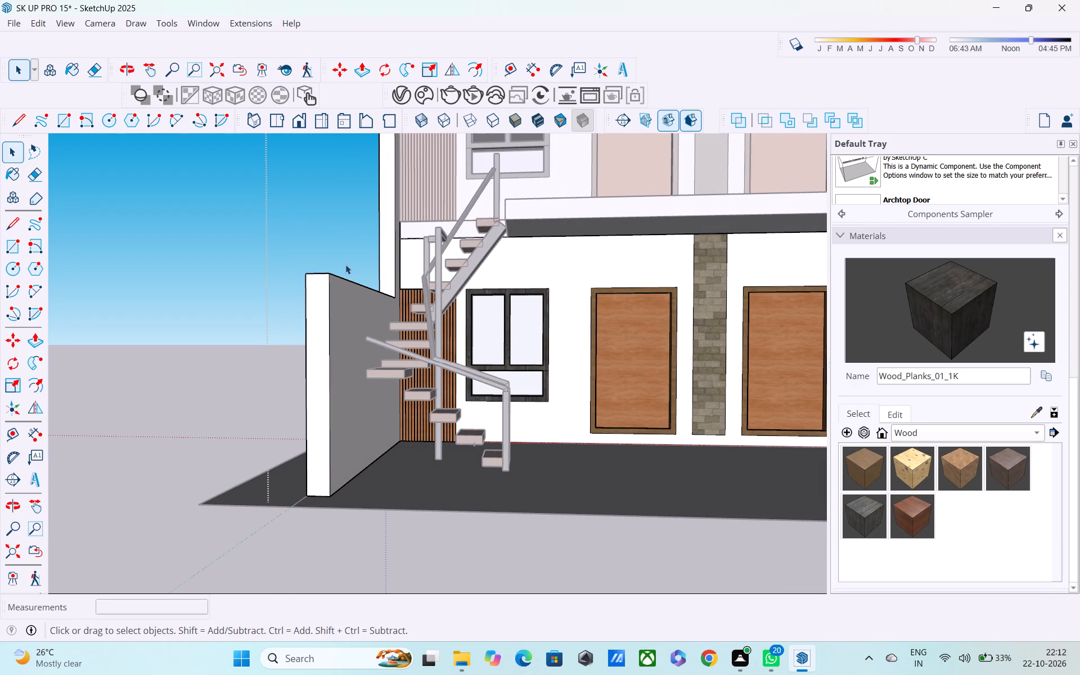
middle_click_drag(346, 265, 349, 292)
scroll(325, 268, "up", 1)
double_click(204, 190)
Examine the staircase, its railing and the shortened slatted panel from the front, the side and above.
middle_click_drag(402, 312, 493, 336)
scroll(412, 324, "down", 1)
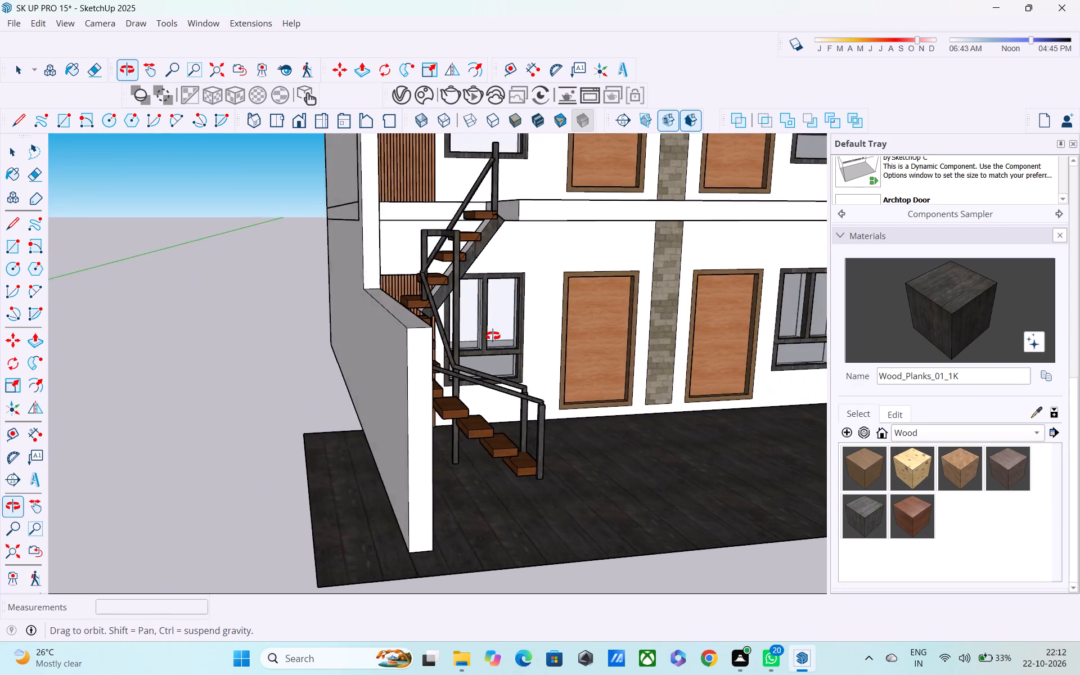
middle_click_drag(493, 336, 190, 330)
scroll(330, 326, "down", 3)
middle_click_drag(376, 304, 123, 280)
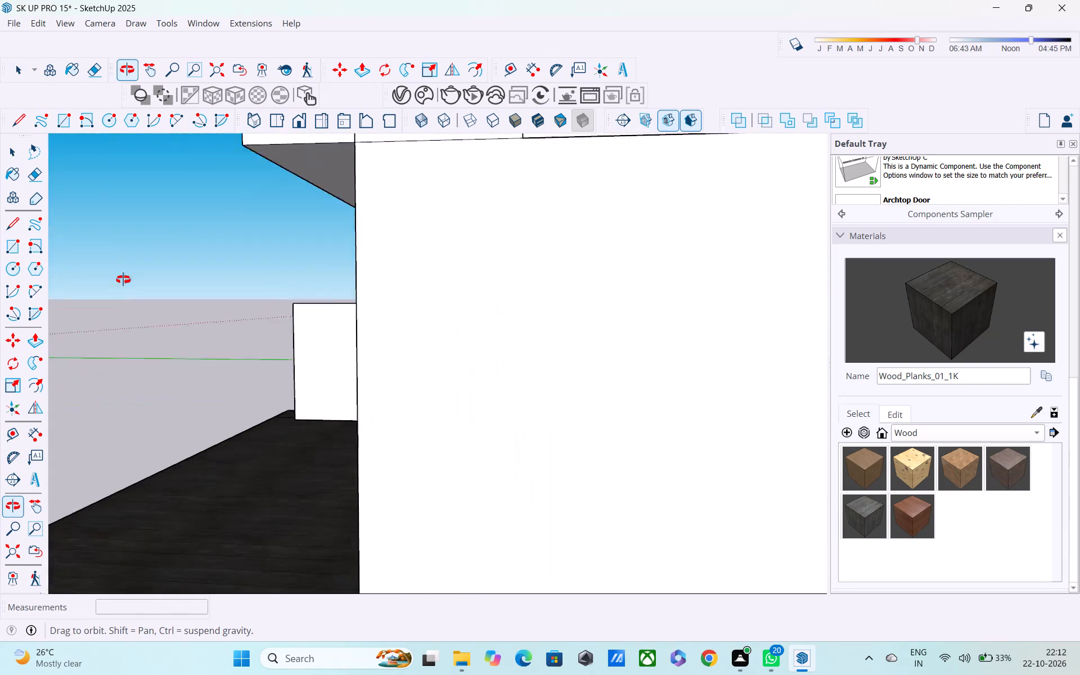
middle_click_drag(123, 280, 300, 291)
scroll(424, 348, "up", 11)
middle_click_drag(424, 307, 452, 335)
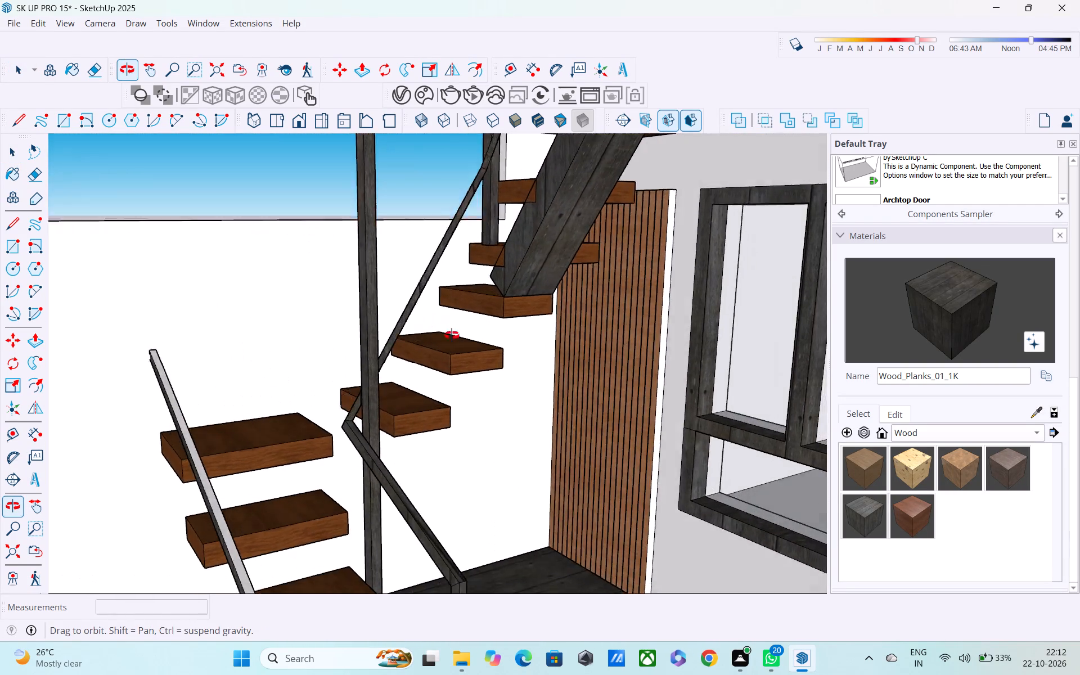
middle_click_drag(452, 335, 651, 278)
scroll(503, 282, "down", 8)
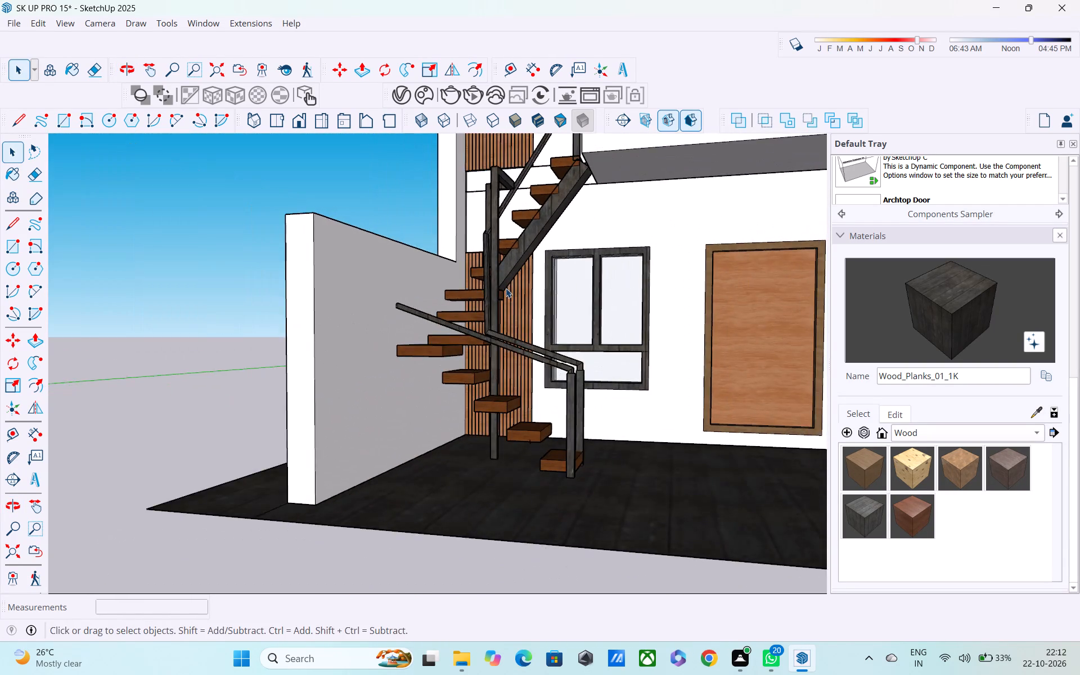
middle_click_drag(507, 292, 528, 280)
scroll(505, 238, "up", 6)
middle_click_drag(494, 223, 434, 252)
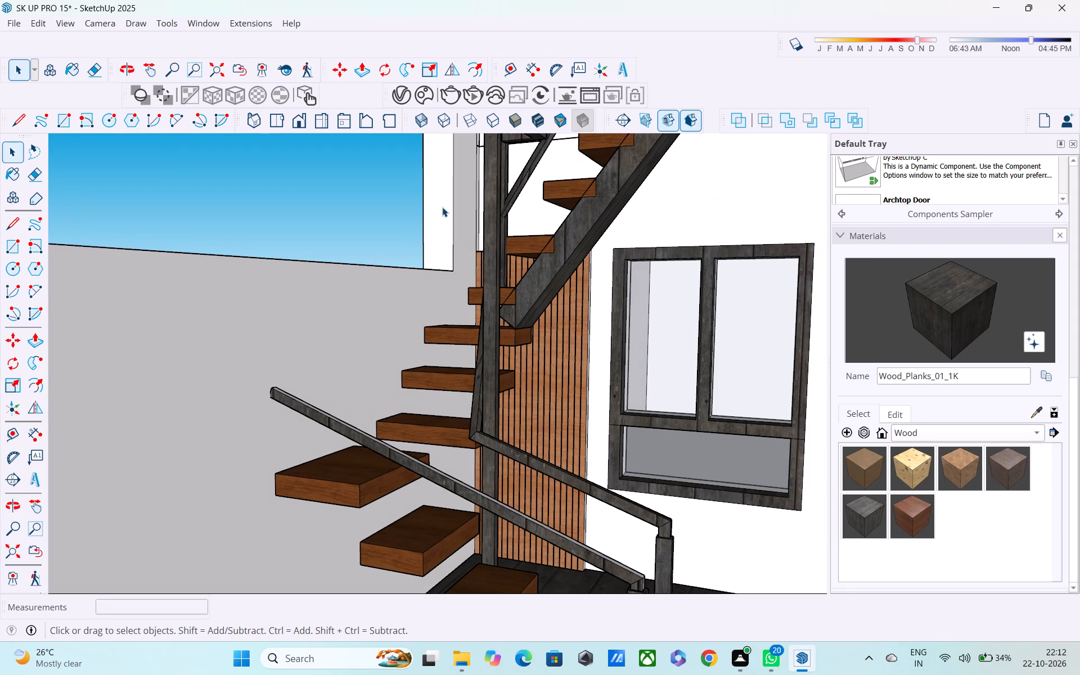
scroll(442, 206, "down", 12)
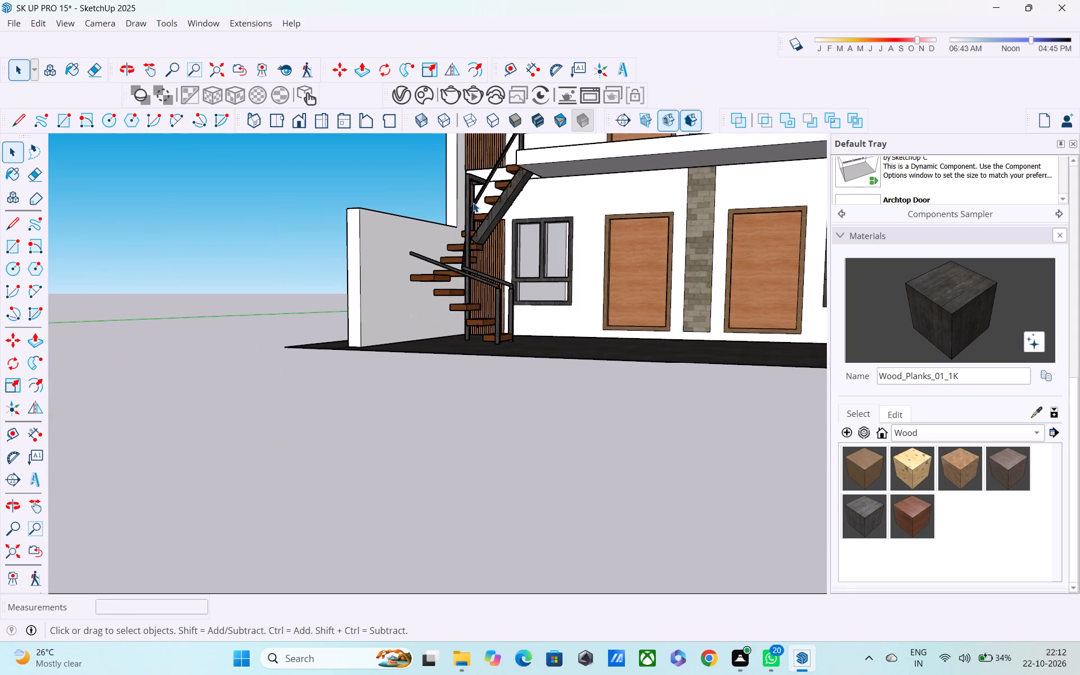
middle_click_drag(474, 202, 422, 391)
scroll(444, 348, "up", 2)
middle_click_drag(476, 332, 271, 431)
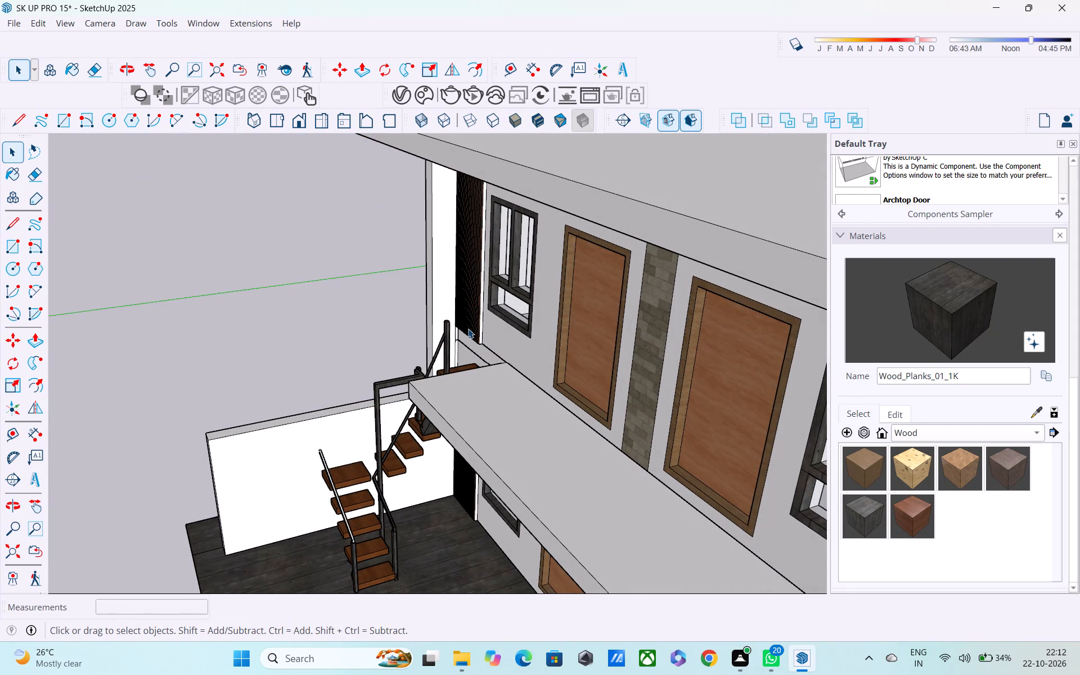
middle_click_drag(469, 327, 463, 413)
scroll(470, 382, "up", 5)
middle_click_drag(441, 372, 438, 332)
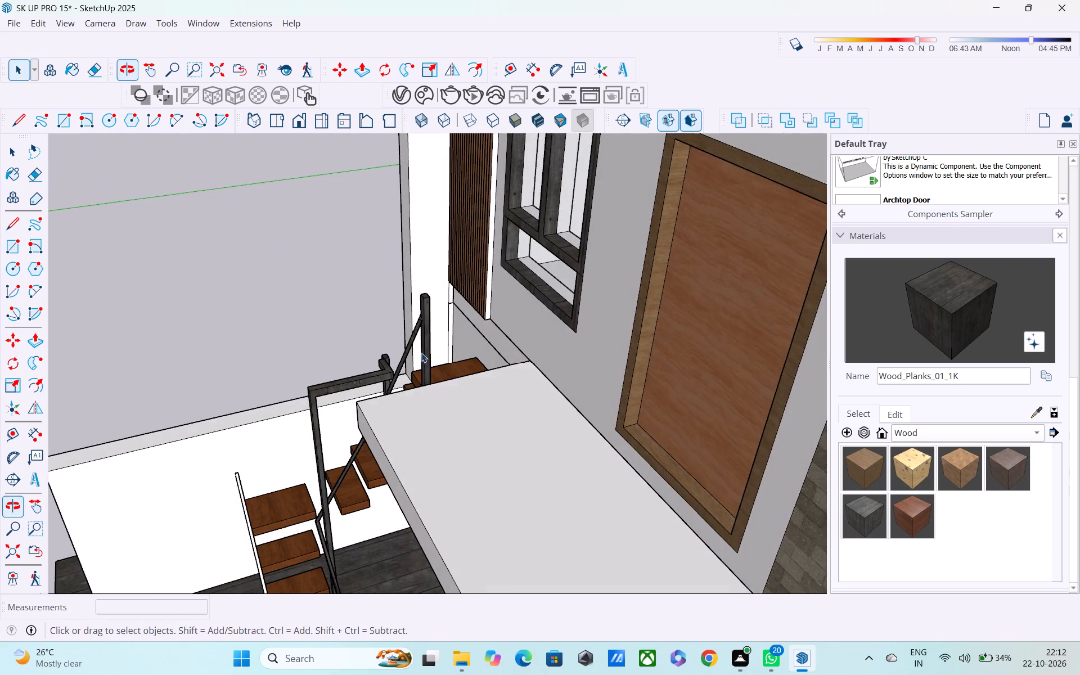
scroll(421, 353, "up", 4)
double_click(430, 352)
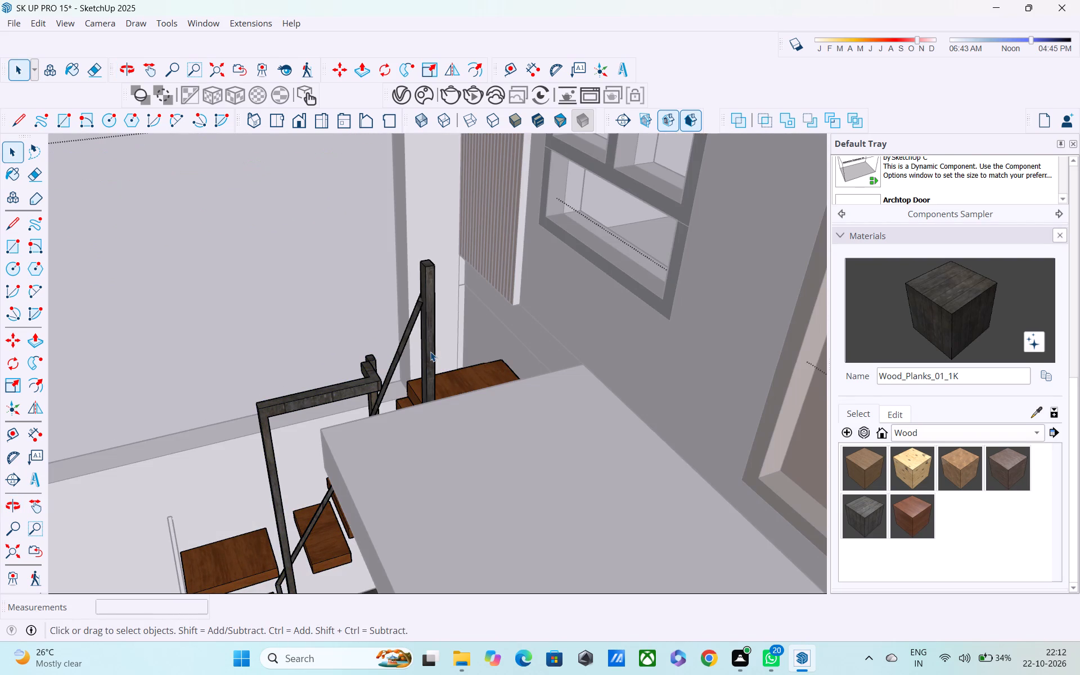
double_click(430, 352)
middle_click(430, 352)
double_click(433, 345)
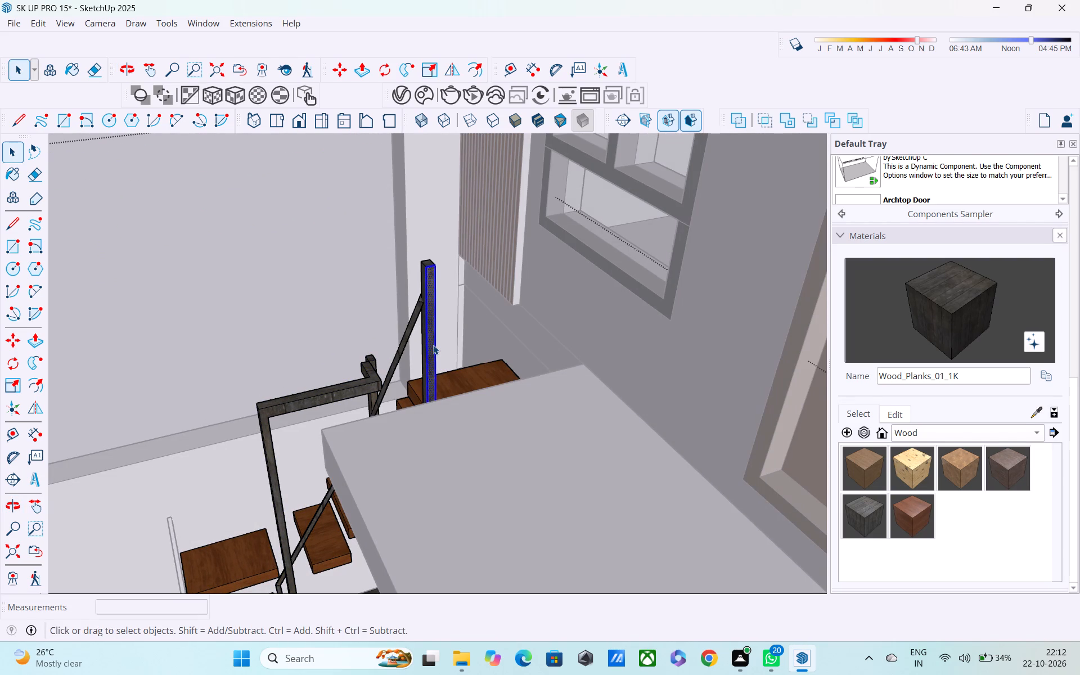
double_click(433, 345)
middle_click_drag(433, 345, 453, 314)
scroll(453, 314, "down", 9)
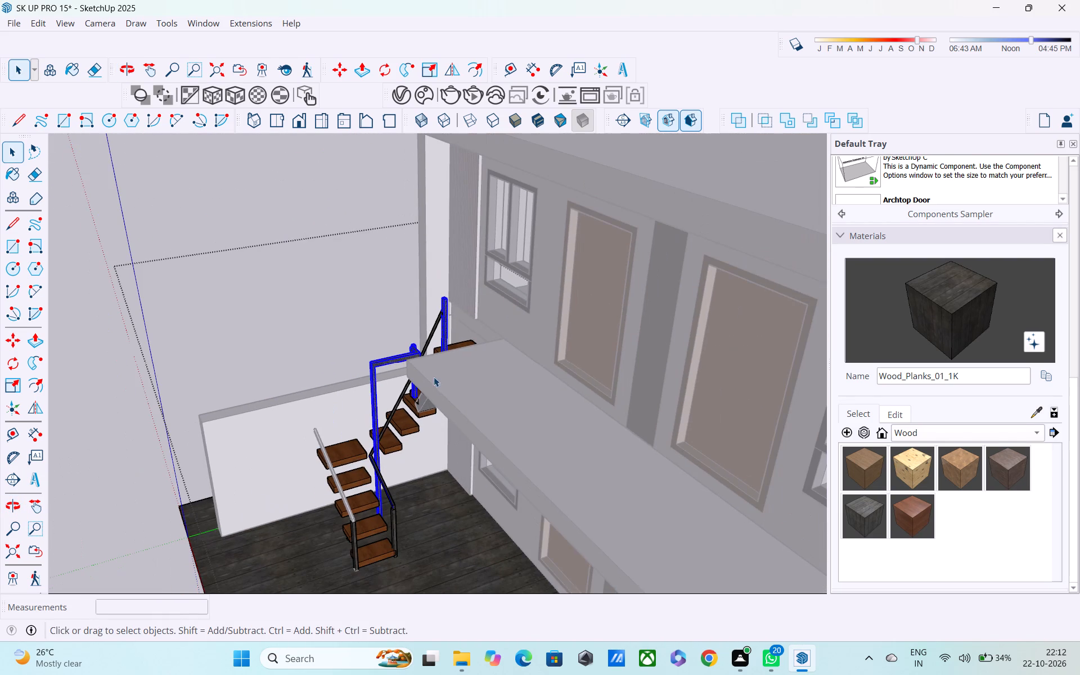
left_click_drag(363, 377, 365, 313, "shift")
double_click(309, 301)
Open the staircase group and try to select the lower railing post beside the bottom tread through its connected geometry.
middle_click_drag(322, 415, 327, 287)
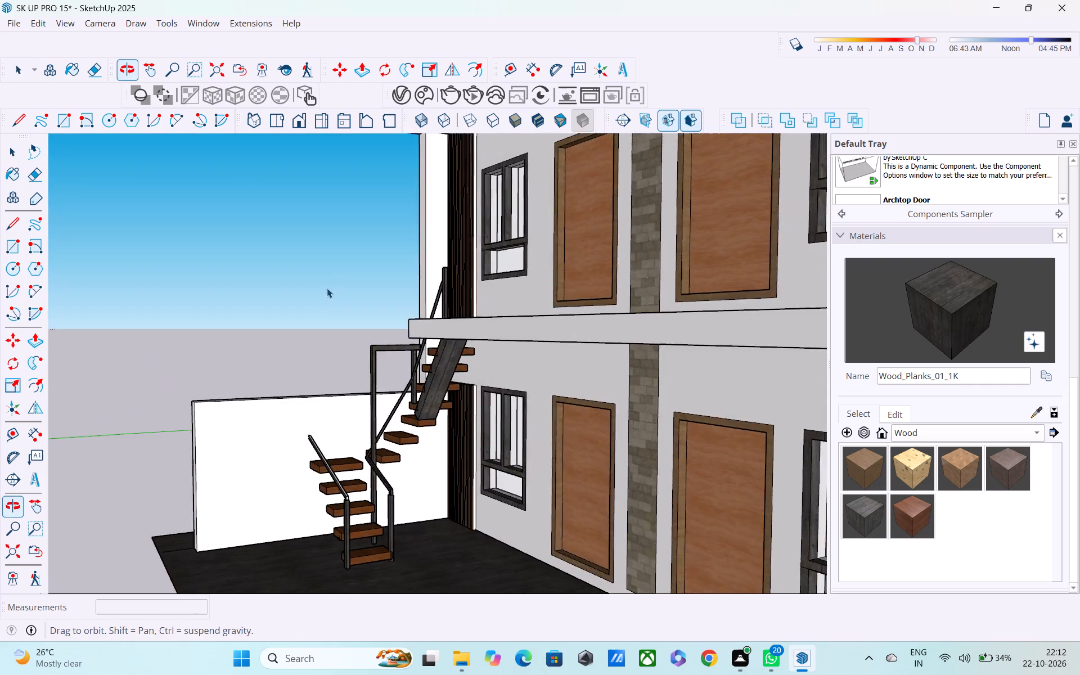
scroll(382, 501, "up", 9)
middle_click_drag(393, 501, 395, 355, "shift")
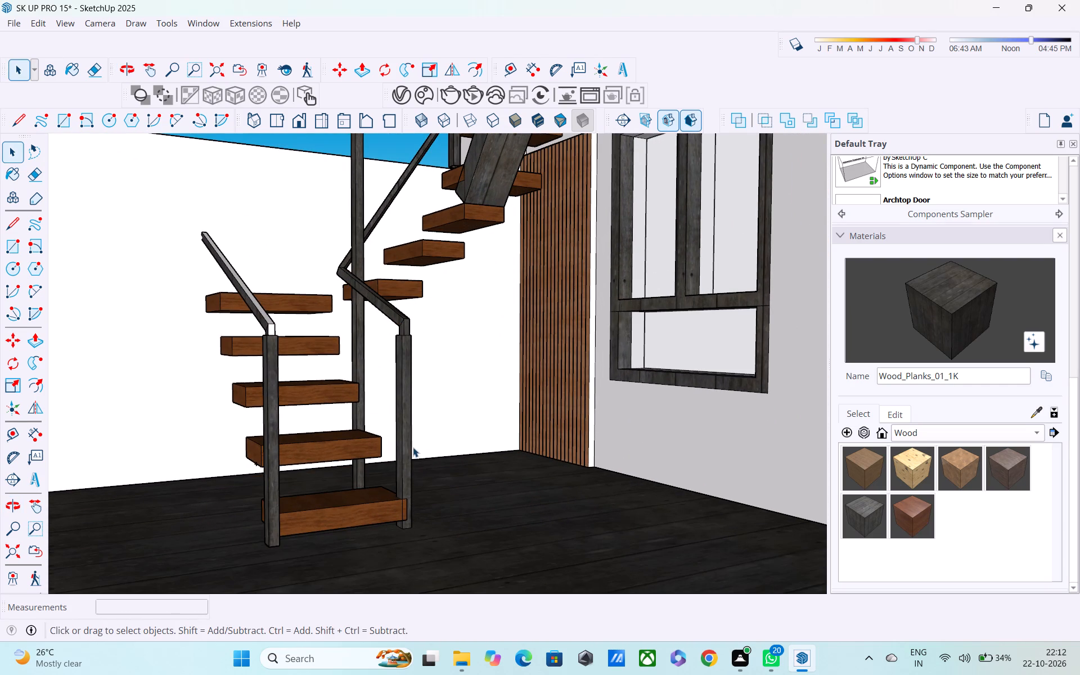
triple_click(404, 451)
double_click(407, 452)
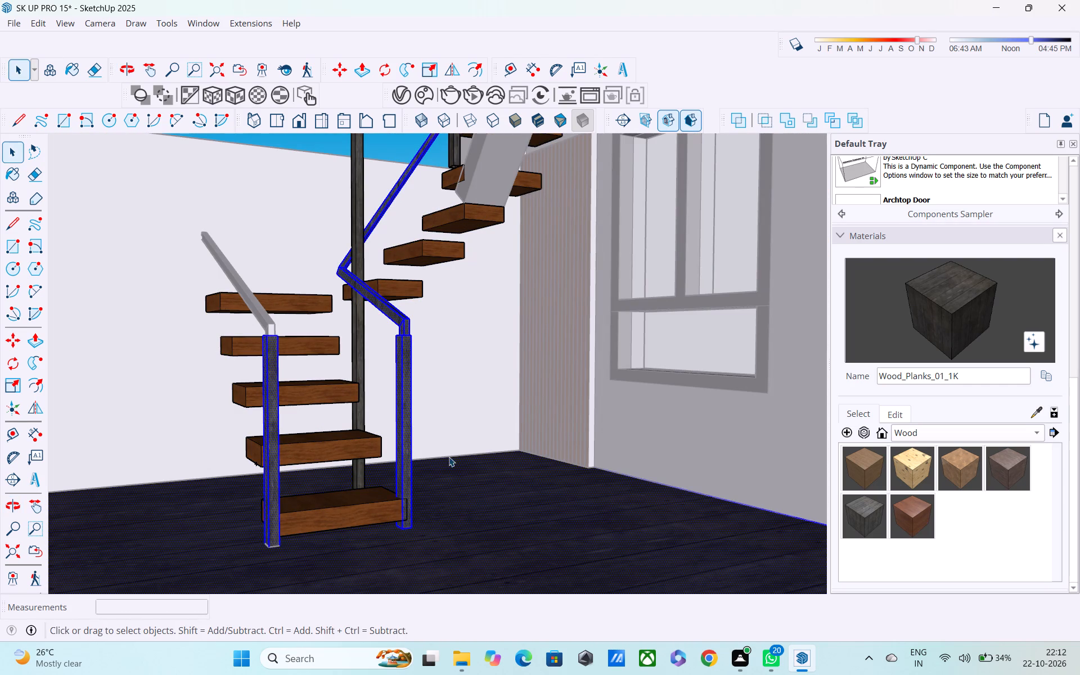
left_click(462, 463)
scroll(407, 433, "up", 1)
middle_click_drag(406, 430, 206, 411)
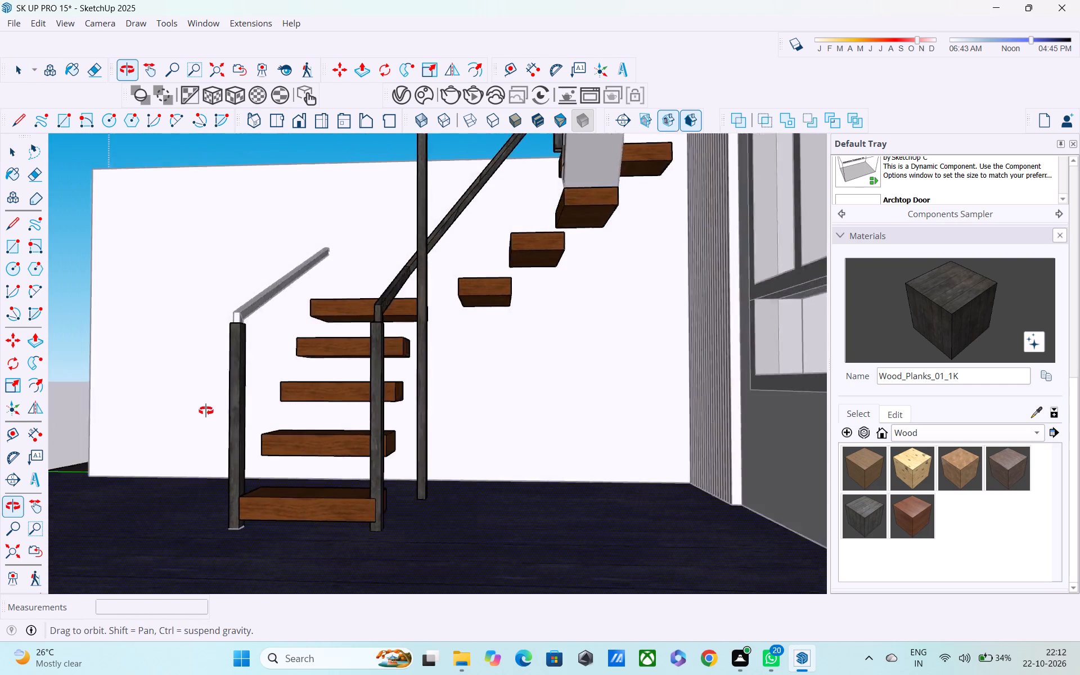
middle_click_drag(206, 411, 134, 411)
scroll(359, 410, "up", 4)
left_click(384, 395)
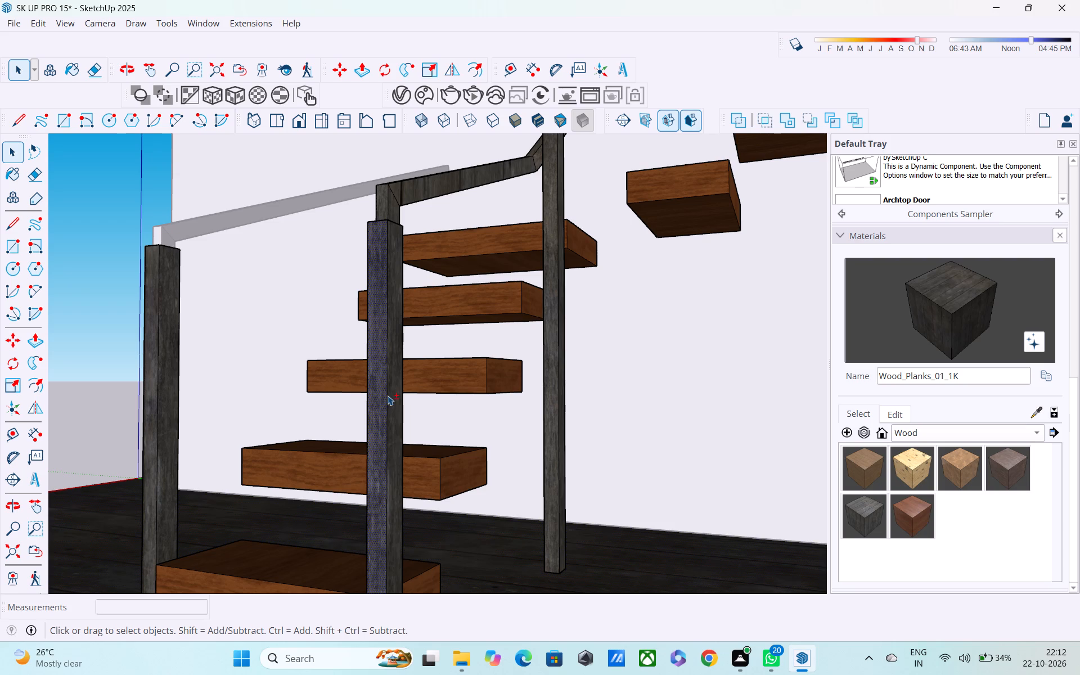
left_click(388, 395, "shift")
double_click(386, 393, "shift")
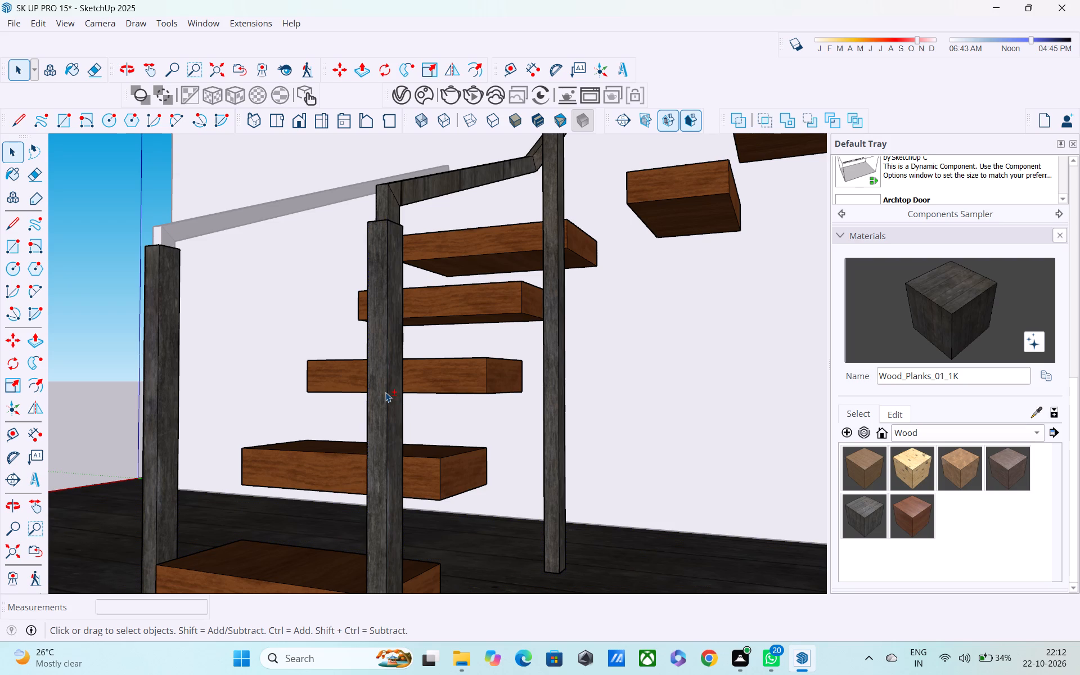
double_click(383, 388, "shift")
left_click(383, 388, "shift")
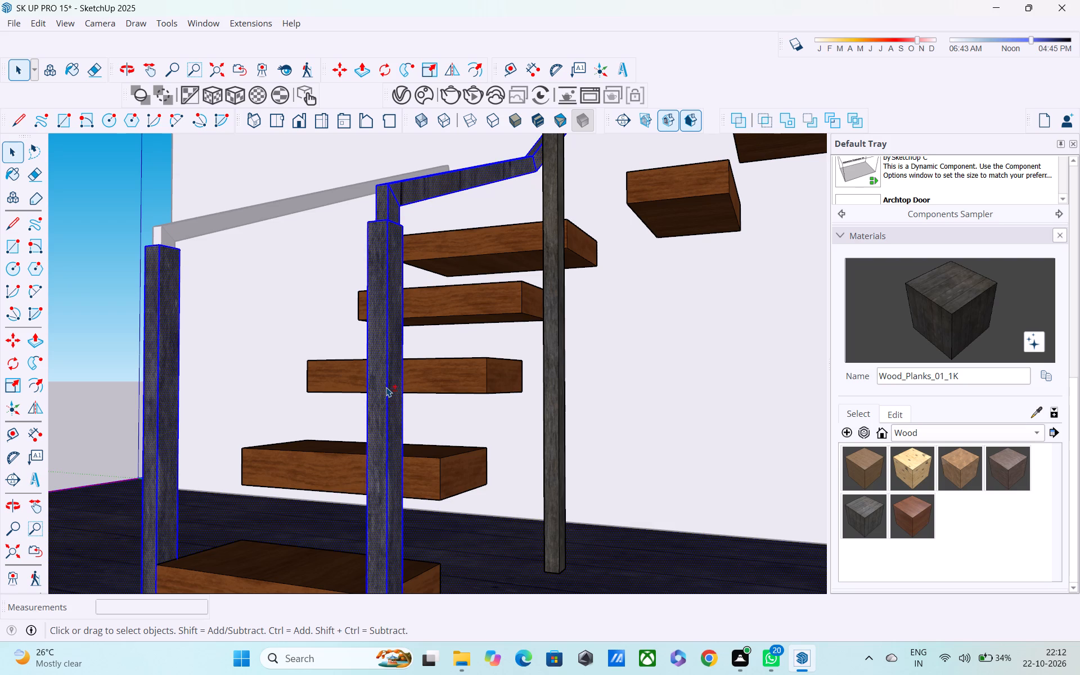
double_click(386, 387, "shift")
left_click(727, 448)
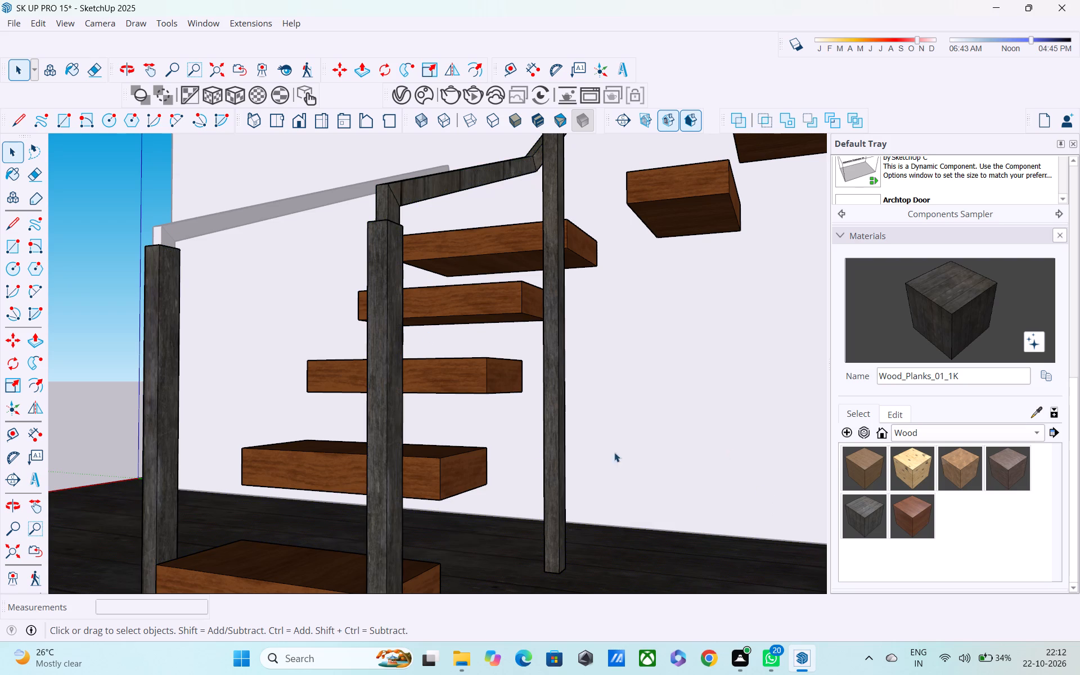
Select the faces of the lower railing post beside the bottom tread and copy it up to the balcony's front corner by the stair top.
double_click(394, 429, "shift")
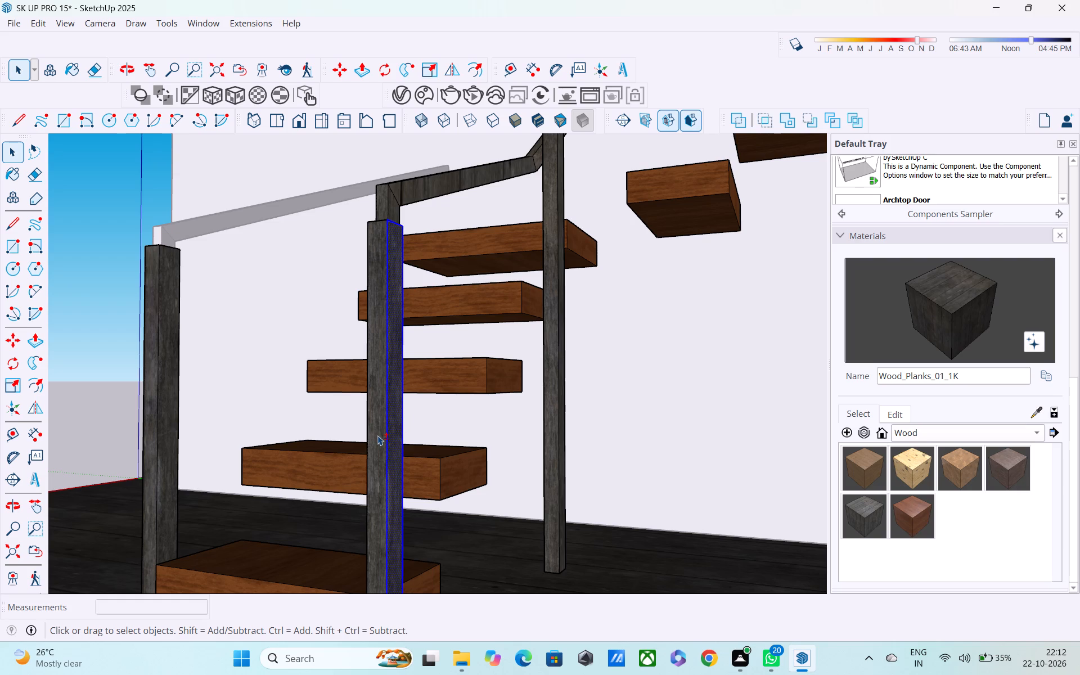
double_click(377, 435, "shift")
middle_click_drag(380, 438, 730, 517)
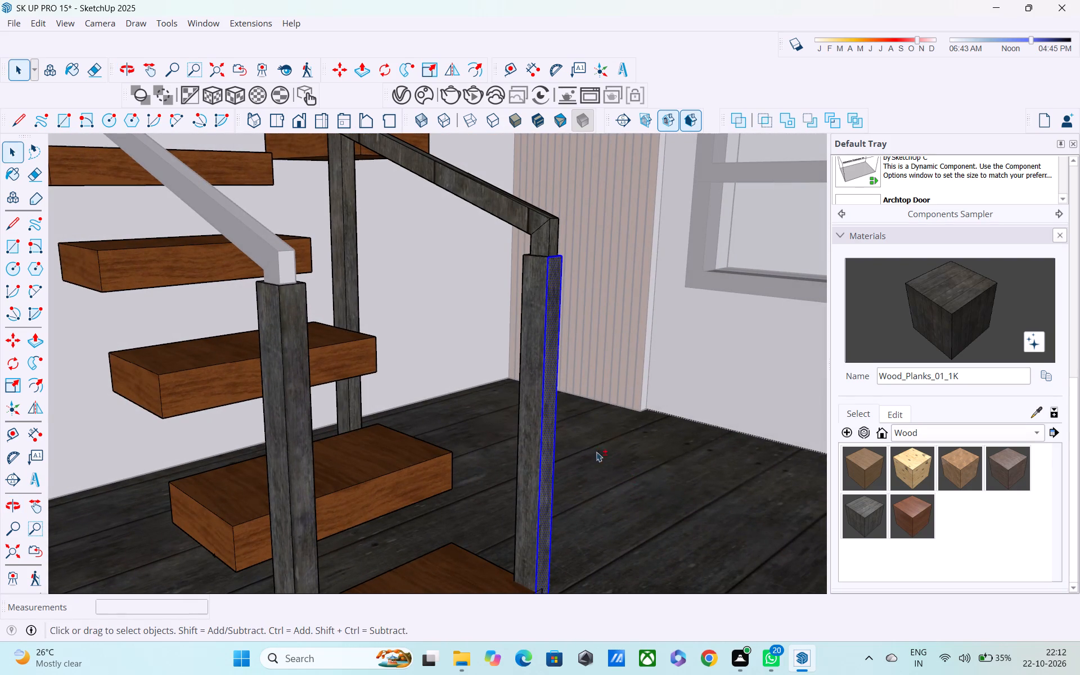
double_click(539, 424, "shift")
middle_click_drag(536, 426, 0, 440)
scroll(53, 448, "down", 5)
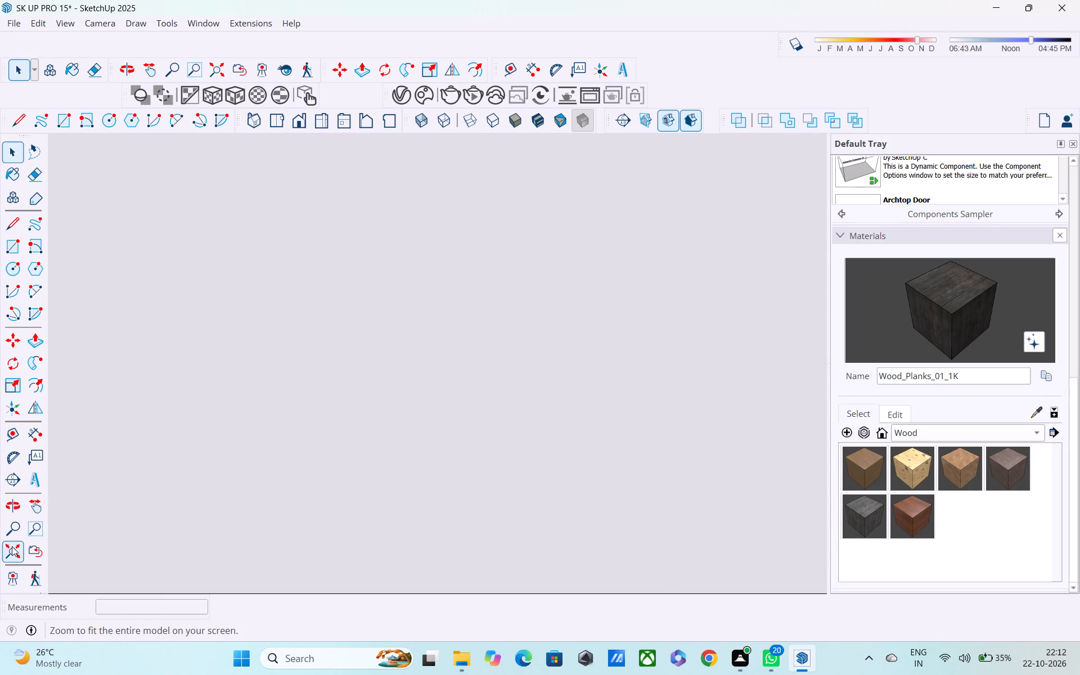
left_click(12, 546)
middle_click_drag(718, 415, 688, 546)
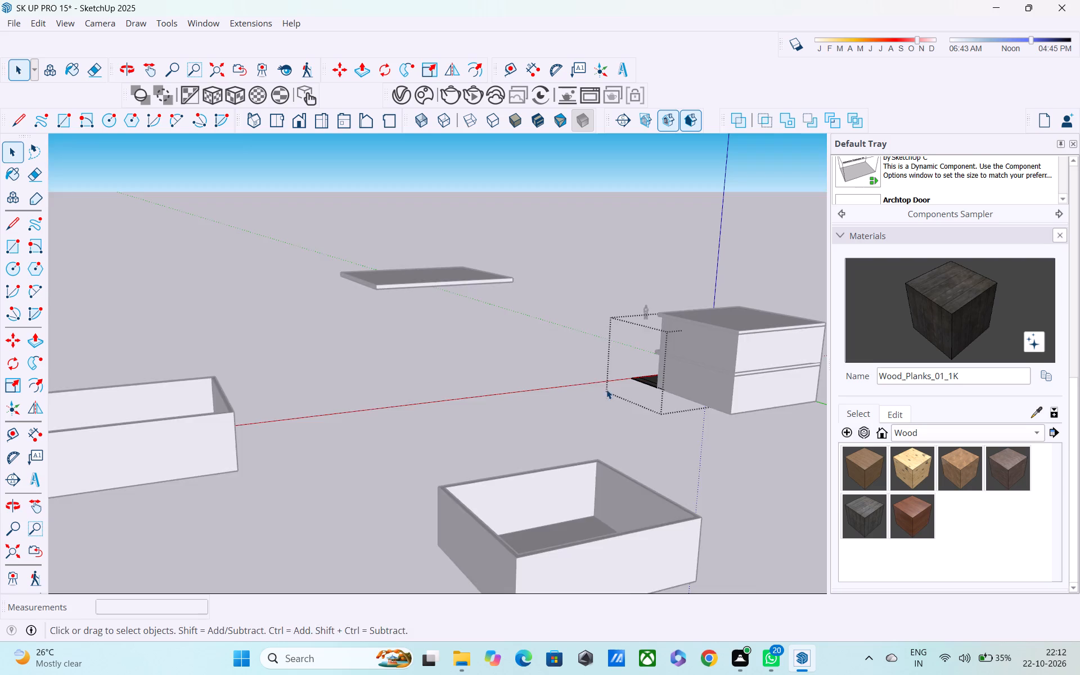
middle_click_drag(614, 396, 807, 441)
scroll(650, 346, "up", 13)
scroll(556, 302, "up", 2)
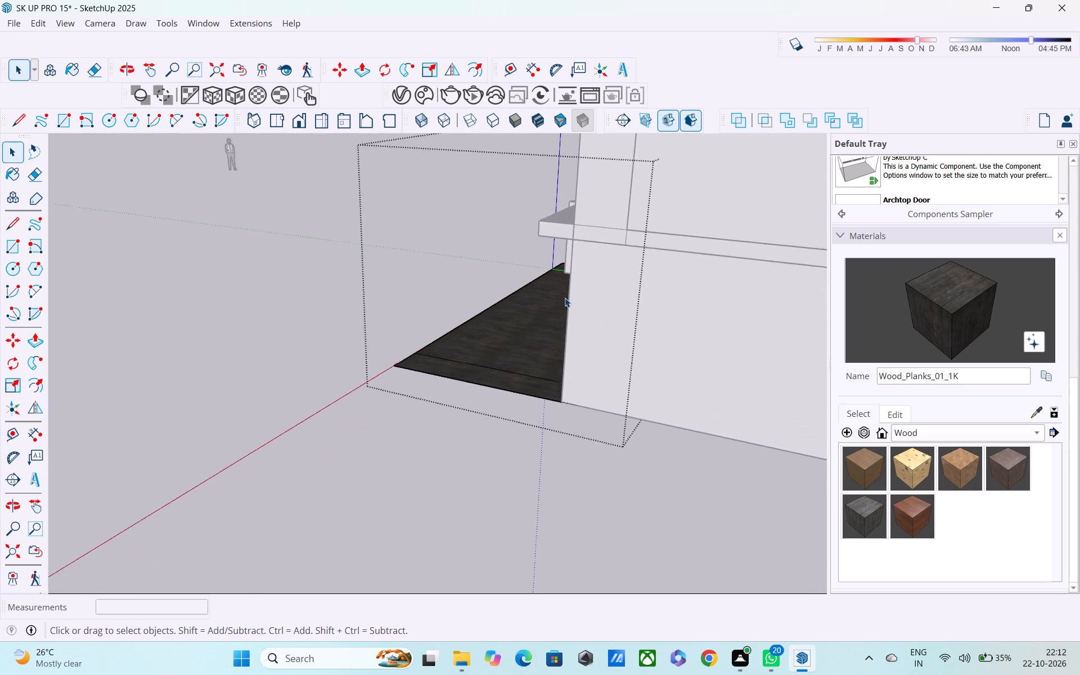
scroll(565, 298, "up", 1)
middle_click_drag(574, 273, 708, 291)
scroll(645, 245, "up", 13)
scroll(539, 233, "up", 4)
middle_click_drag(535, 229, 112, 229)
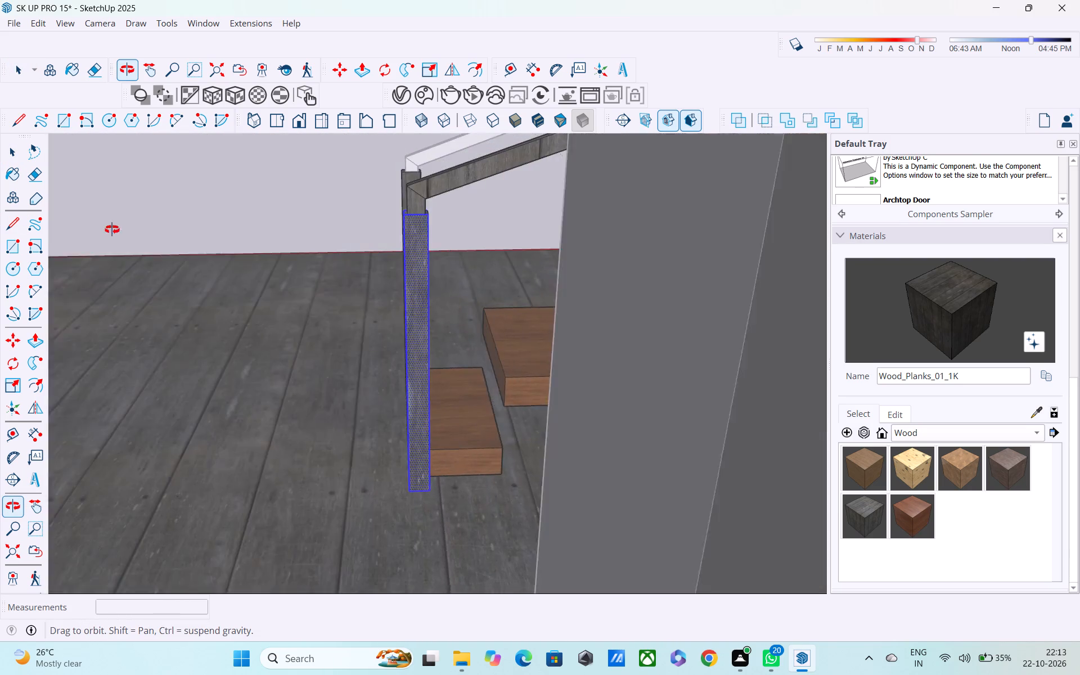
middle_click_drag(112, 229, 139, 231)
scroll(395, 261, "up", 4)
scroll(444, 262, "up", 8)
scroll(370, 305, "down", 1)
middle_click_drag(597, 296, 597, 303)
scroll(597, 296, "down", 7)
scroll(508, 323, "down", 4)
middle_click_drag(503, 324, 403, 320)
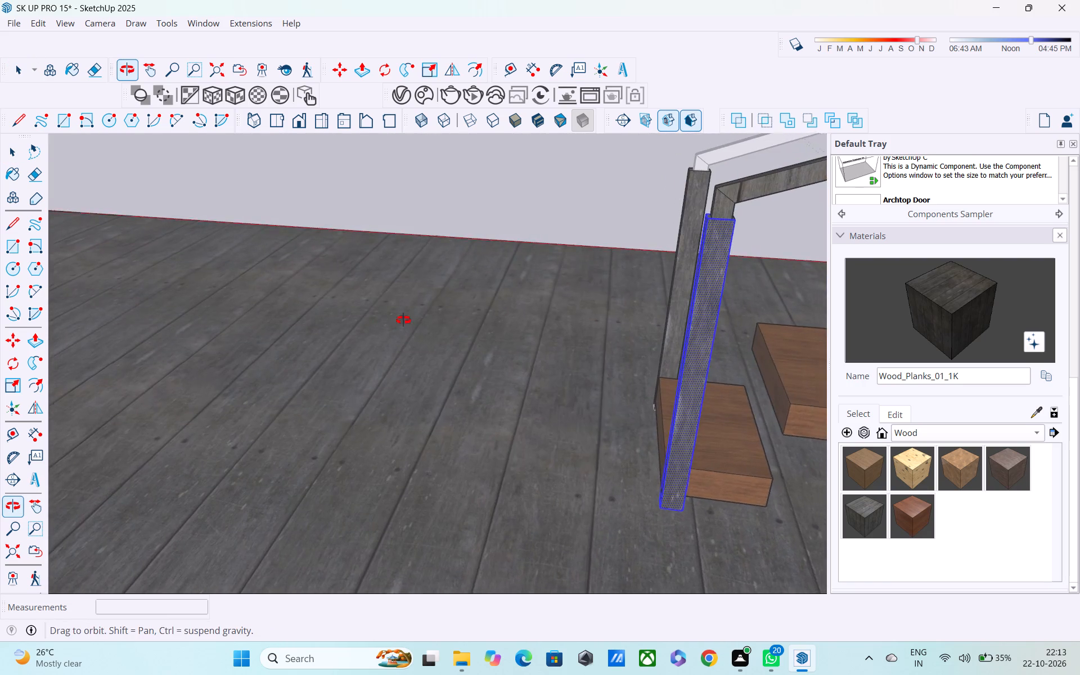
middle_click_drag(403, 320, 426, 320)
middle_click_drag(627, 319, 467, 313)
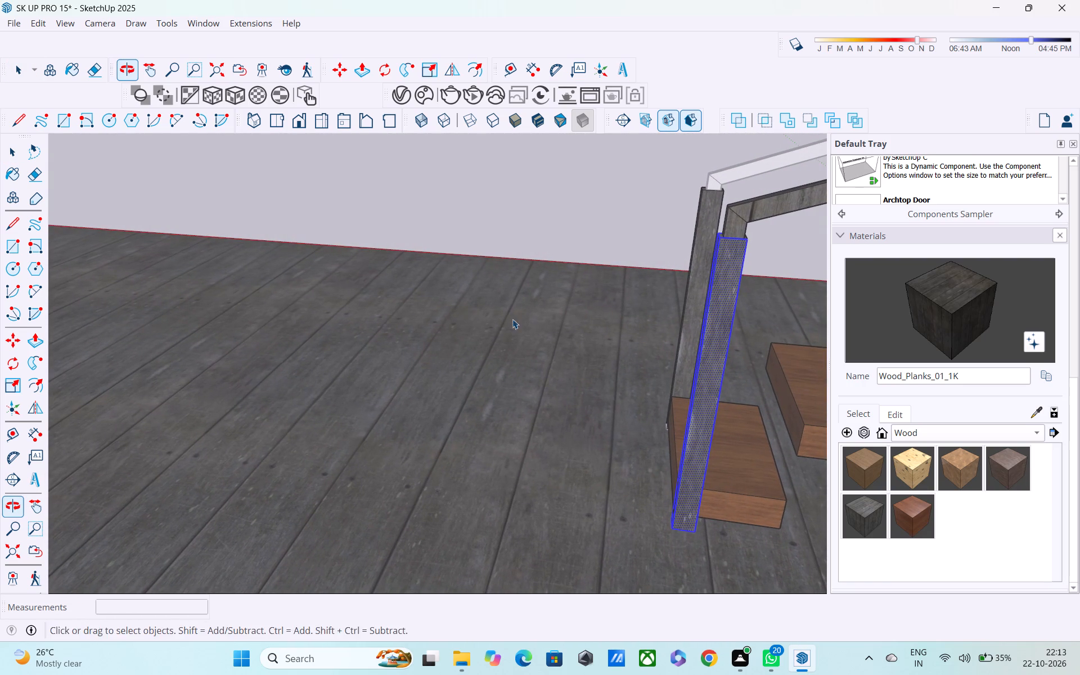
middle_click_drag(673, 337, 607, 330)
left_click(8, 550)
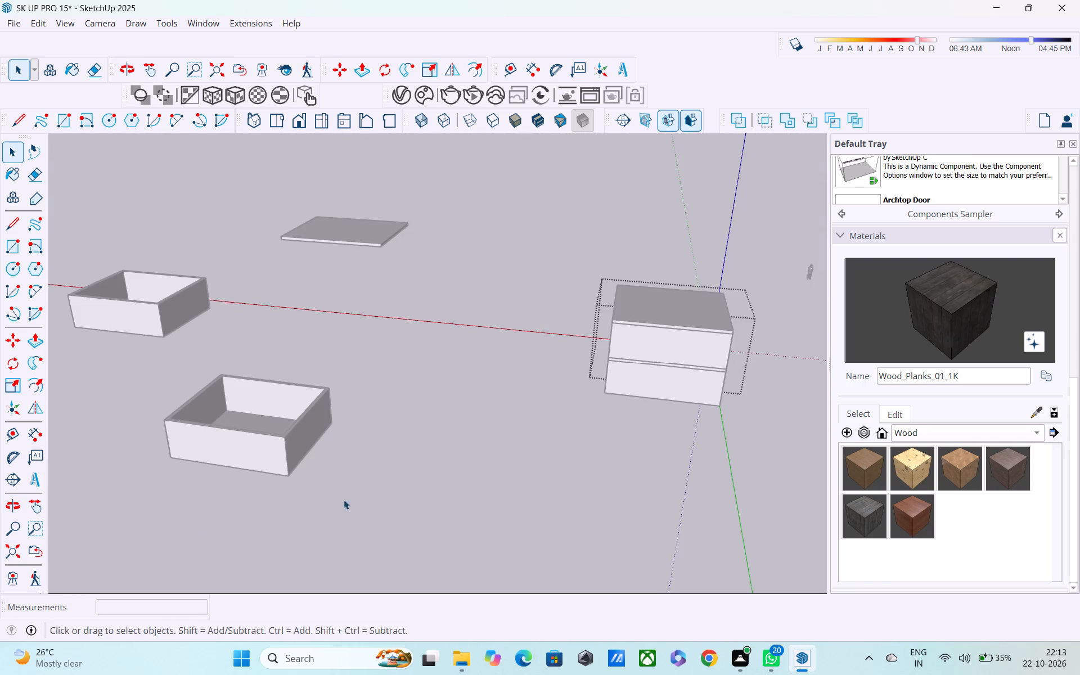
scroll(444, 469, "down", 2)
scroll(701, 346, "up", 1)
middle_click_drag(701, 346, 966, 342)
middle_click_drag(302, 291, 710, 352)
scroll(253, 255, "up", 3)
scroll(650, 301, "up", 9)
scroll(386, 242, "up", 4)
middle_click_drag(380, 256, 644, 289)
scroll(208, 366, "up", 5)
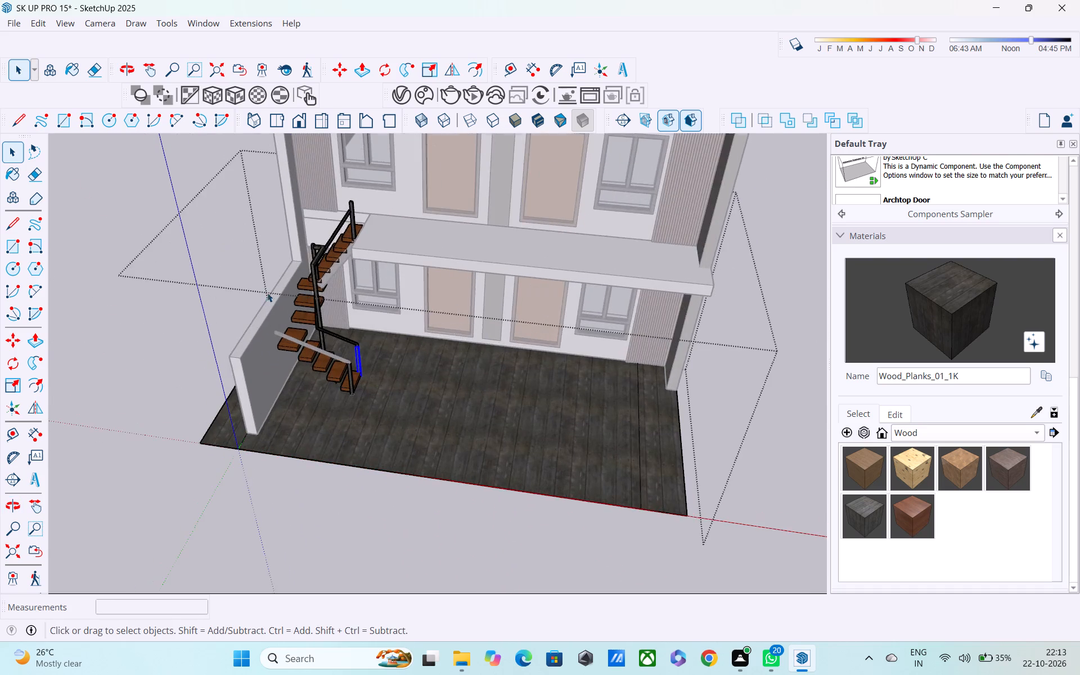
scroll(456, 274, "up", 14)
middle_click_drag(270, 393, 460, 390)
scroll(460, 390, "up", 2)
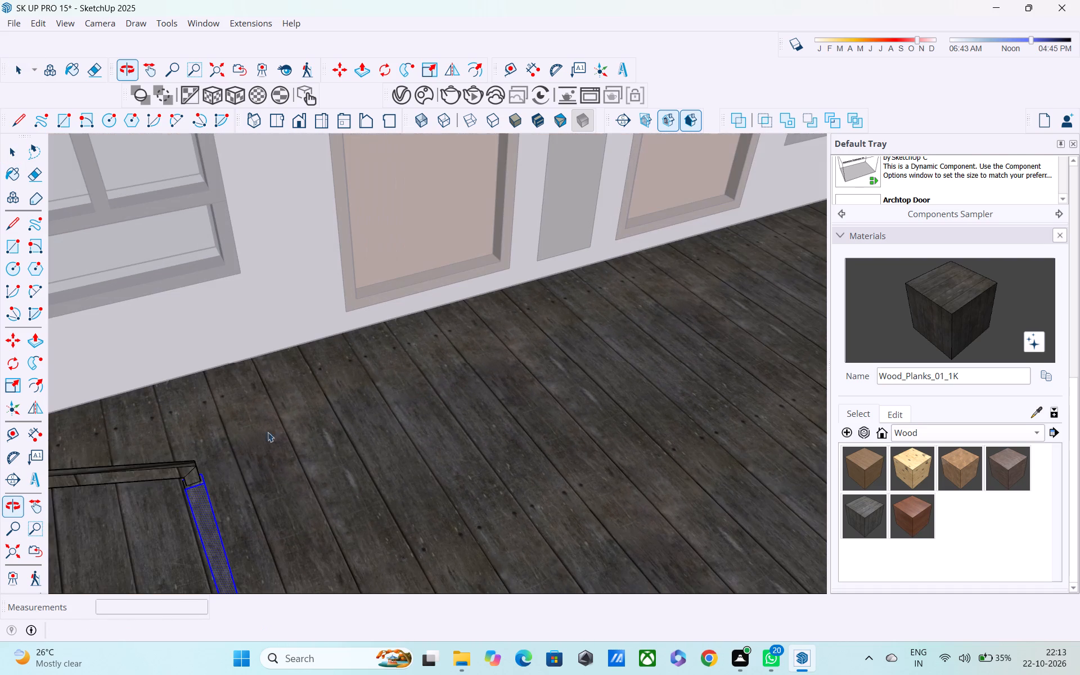
scroll(268, 432, "up", 5)
middle_click_drag(152, 520, 291, 404)
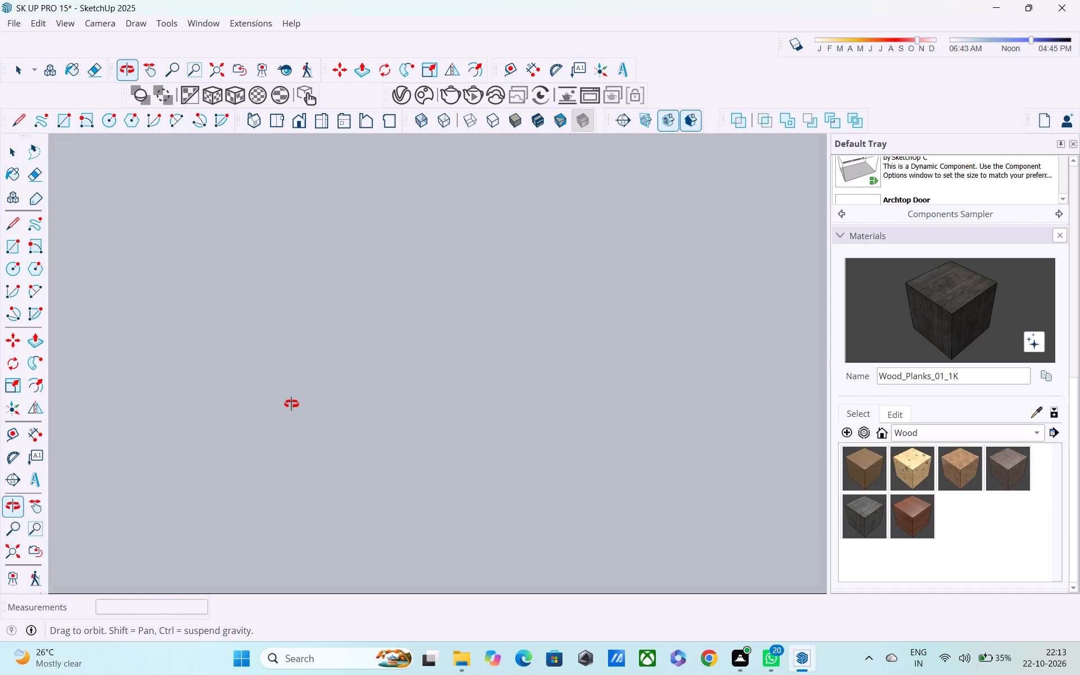
middle_click_drag(291, 404, 257, 449)
scroll(273, 457, "up", 4)
scroll(361, 439, "up", 6)
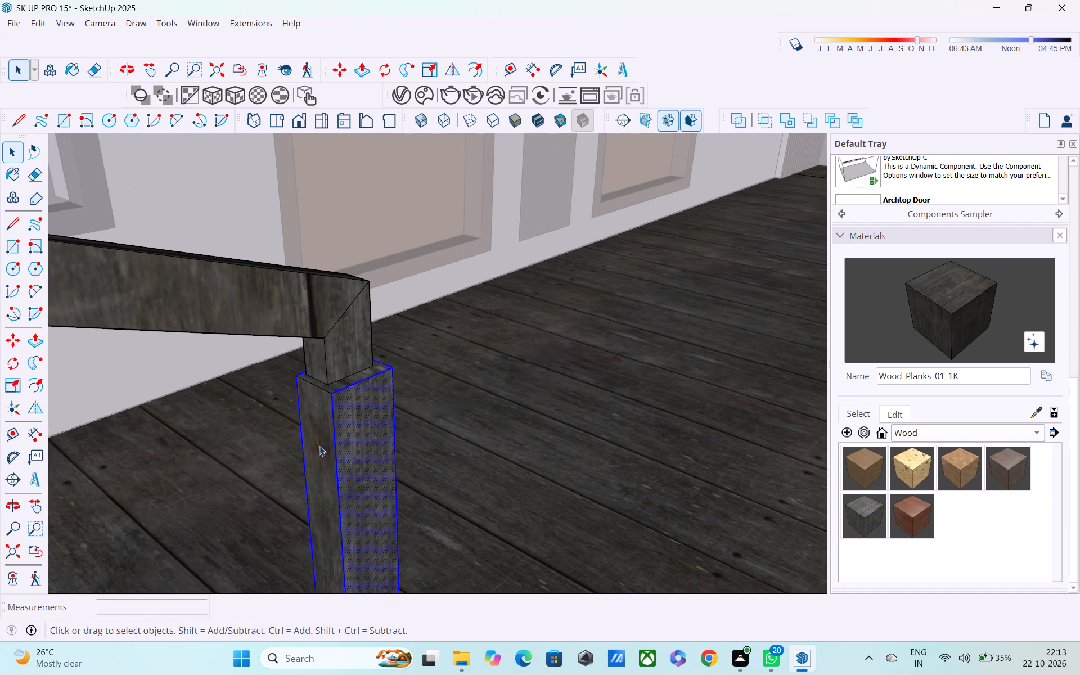
left_click(319, 461, "shift")
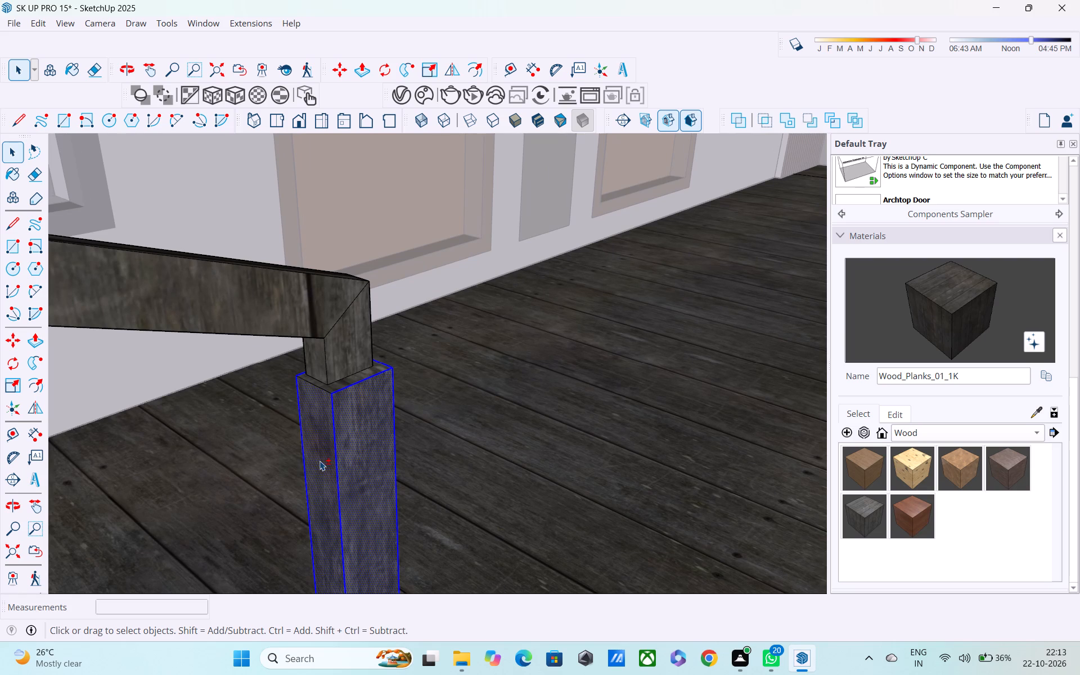
scroll(325, 460, "down", 4)
middle_click_drag(322, 457, 0, 345)
scroll(0, 348, "up", 1)
scroll(204, 371, "down", 2)
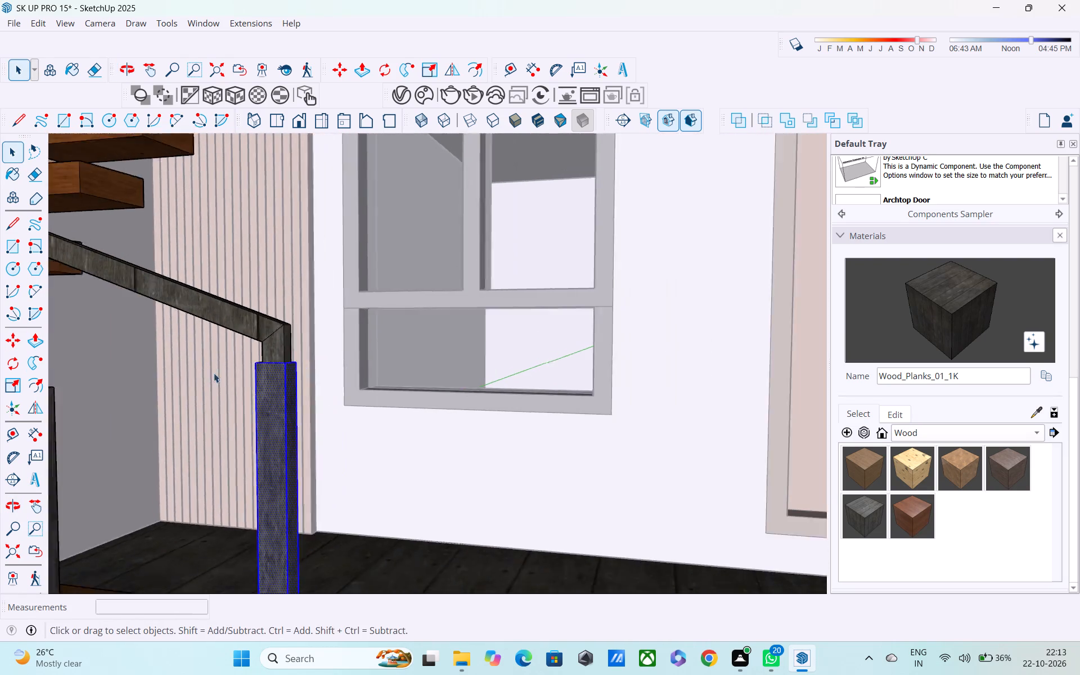
scroll(214, 373, "down", 2)
middle_click_drag(267, 408, 242, 262)
key("m")
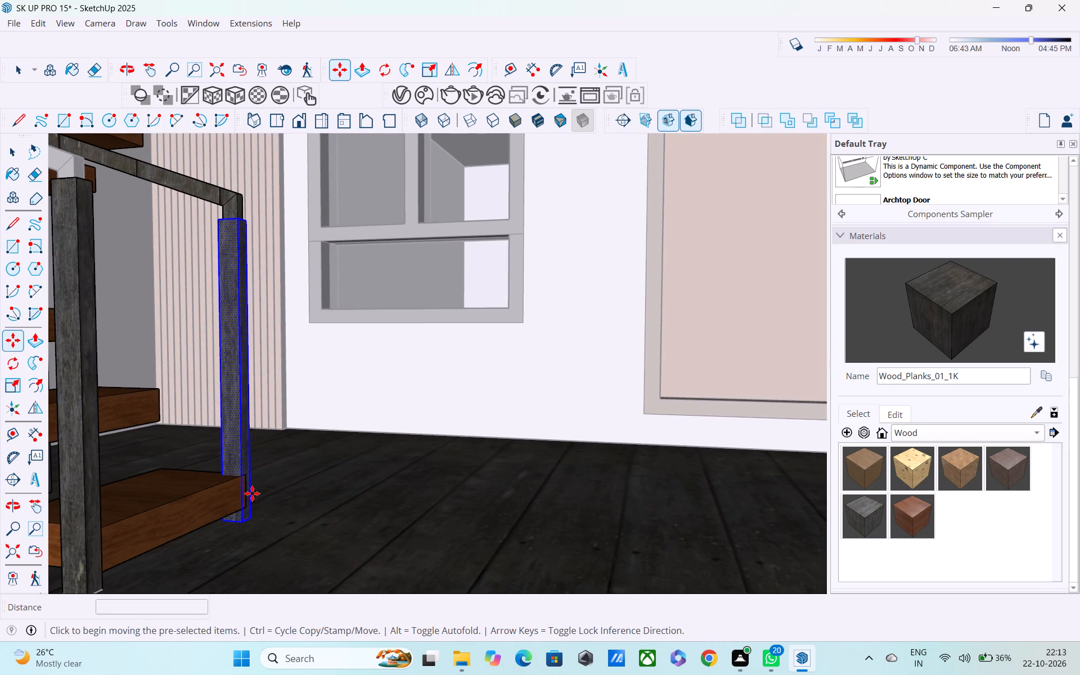
left_click(244, 520)
scroll(259, 413, "down", 4)
middle_click_drag(311, 400, 269, 579, "shift")
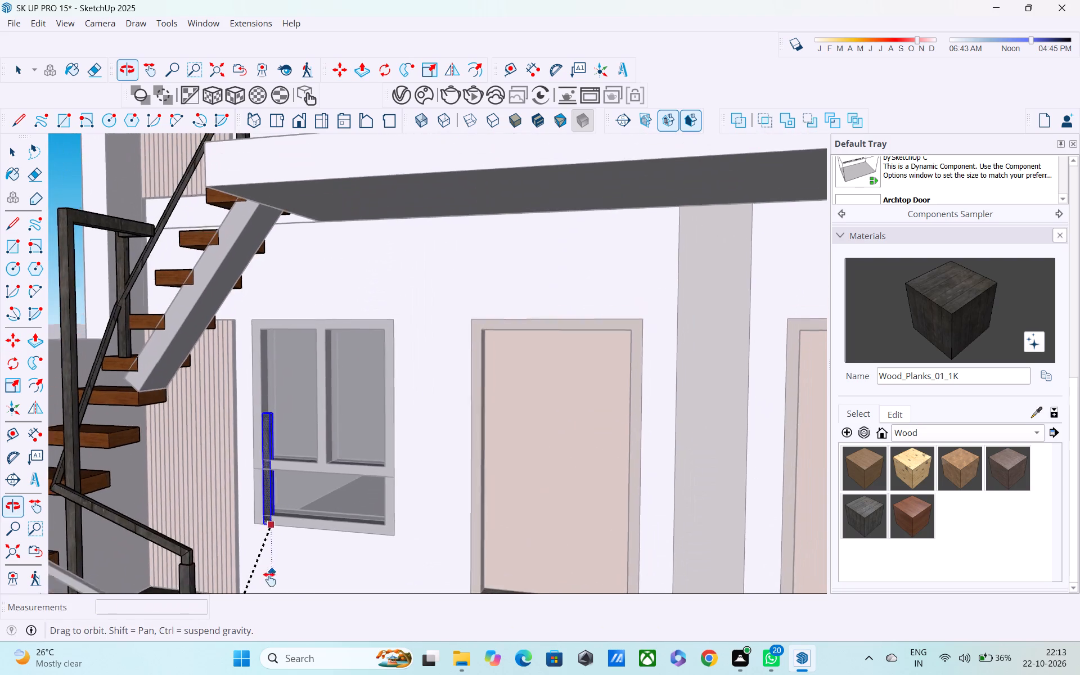
middle_click_drag(269, 579, 269, 583, "shift")
scroll(296, 354, "down", 1)
middle_click_drag(296, 407, 257, 632)
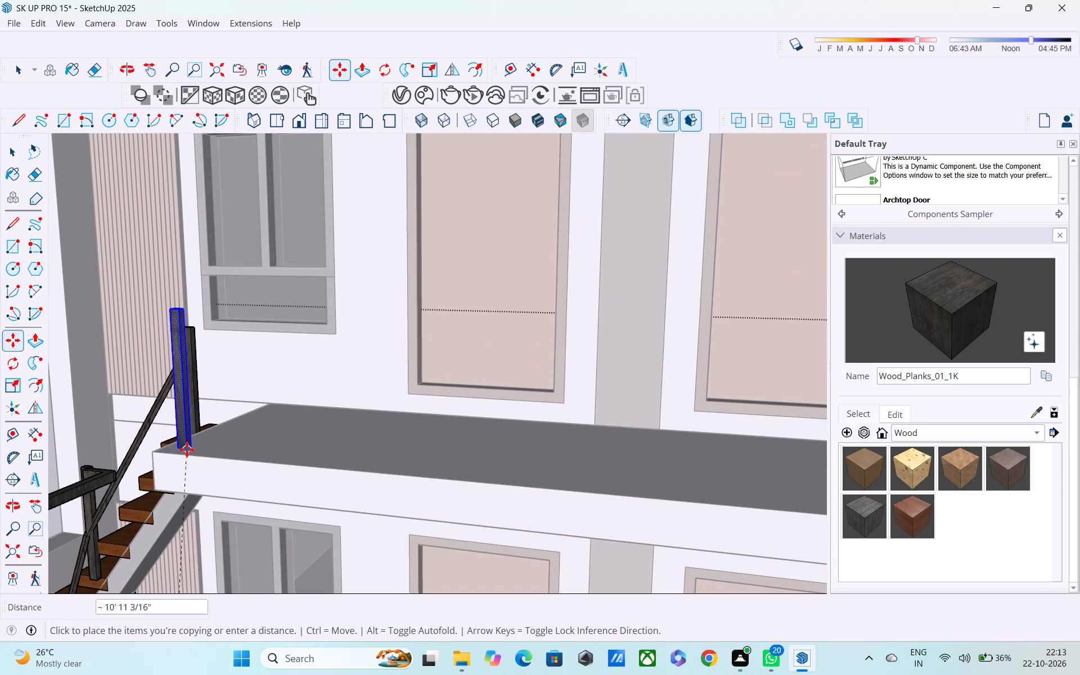
middle_click_drag(174, 466, 282, 515)
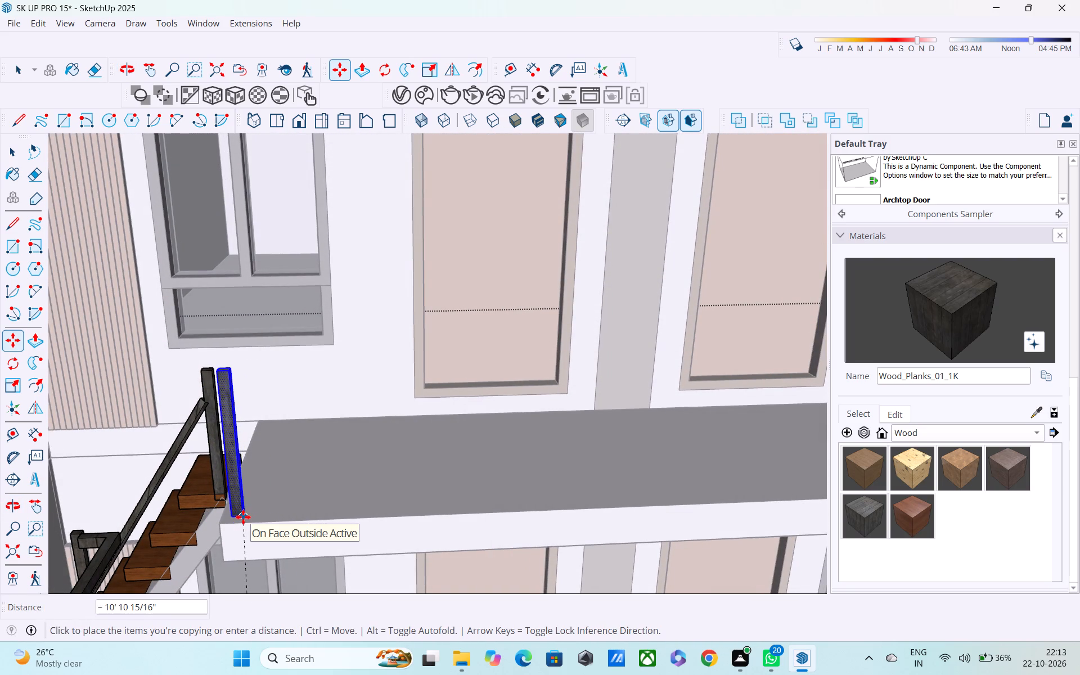
left_click(243, 517)
Copy the balcony corner post three times along the front edge, at successive spacings of about 5' 11", 8' and 8' 3".
left_click(243, 517)
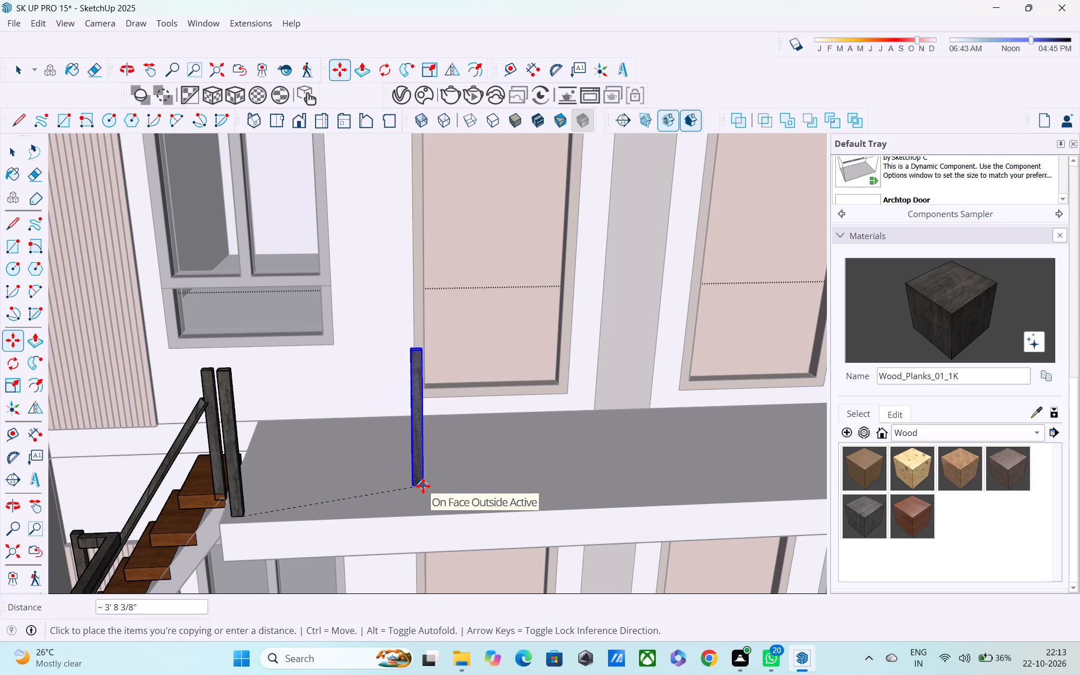
middle_click_drag(462, 484, 292, 462, "shift")
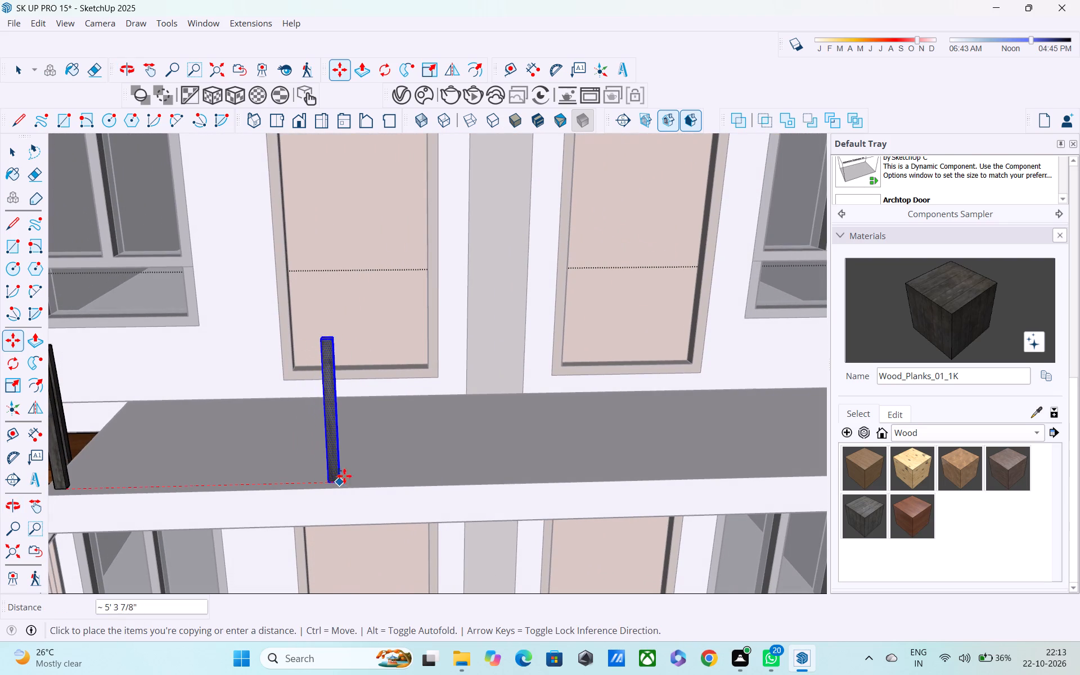
left_click(367, 476)
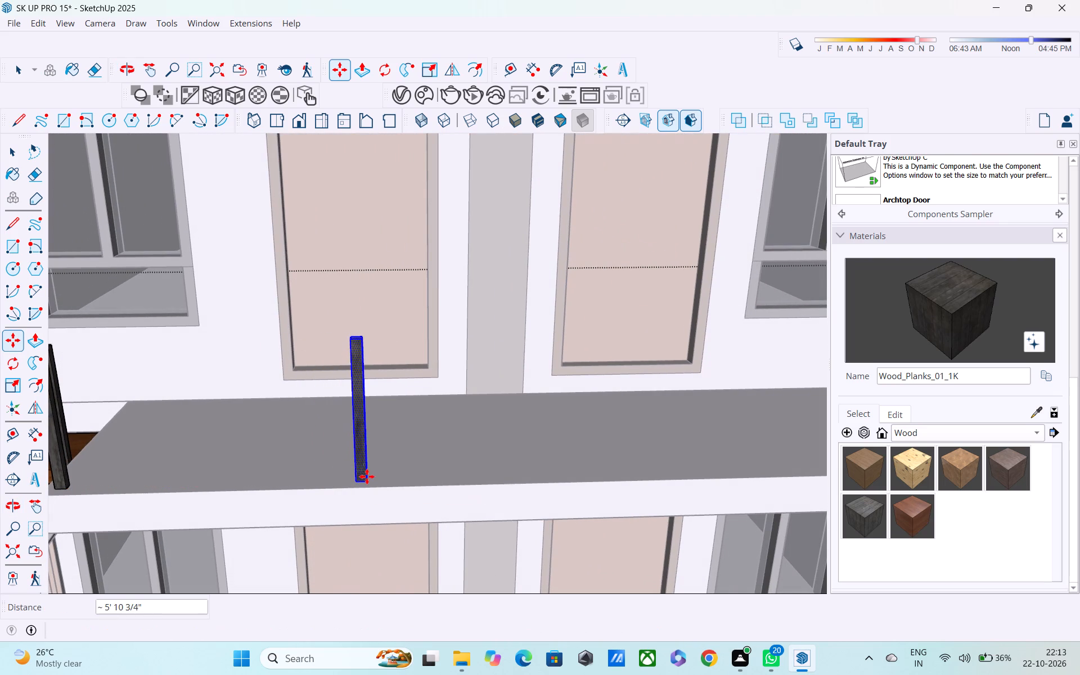
left_click(367, 477)
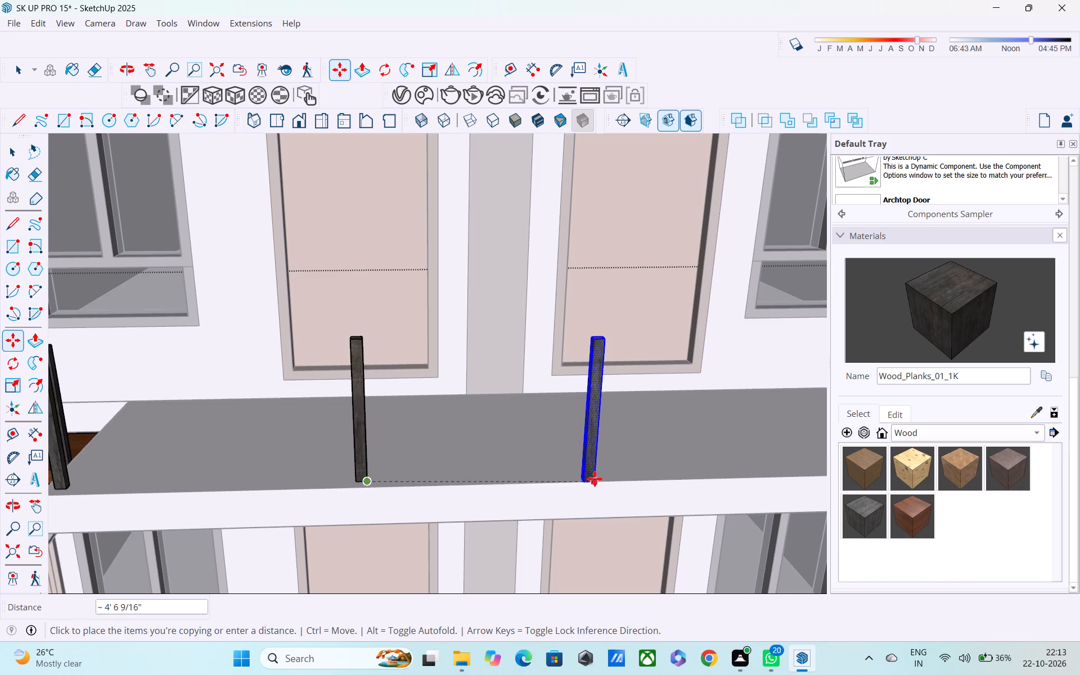
middle_click_drag(600, 473, 402, 472)
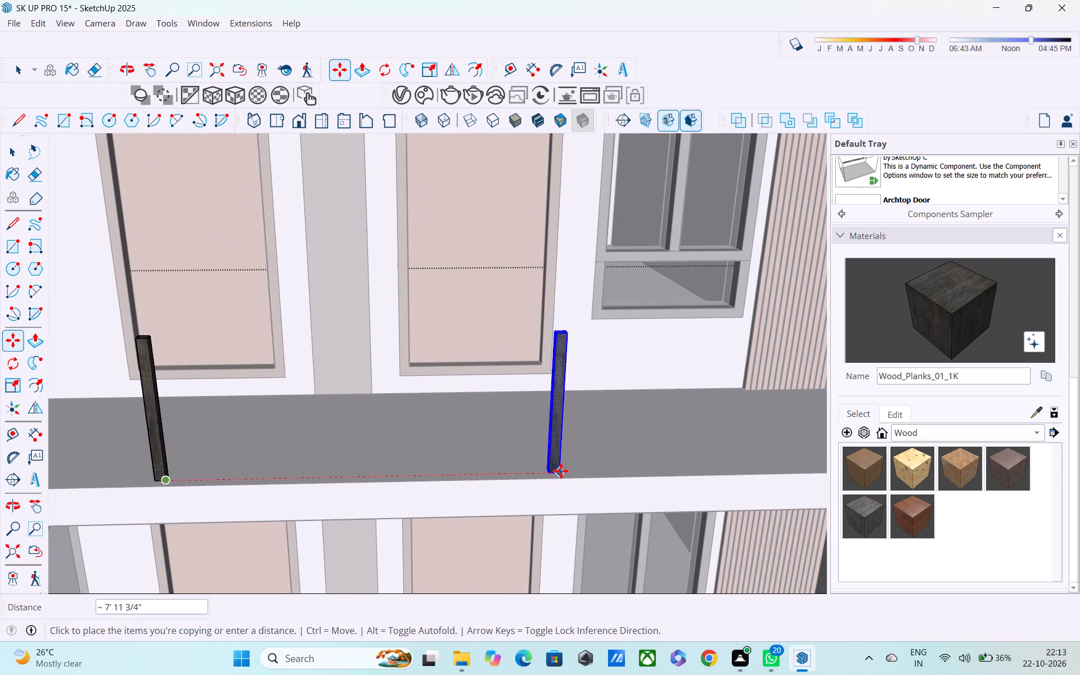
left_click(566, 471)
left_click(566, 471)
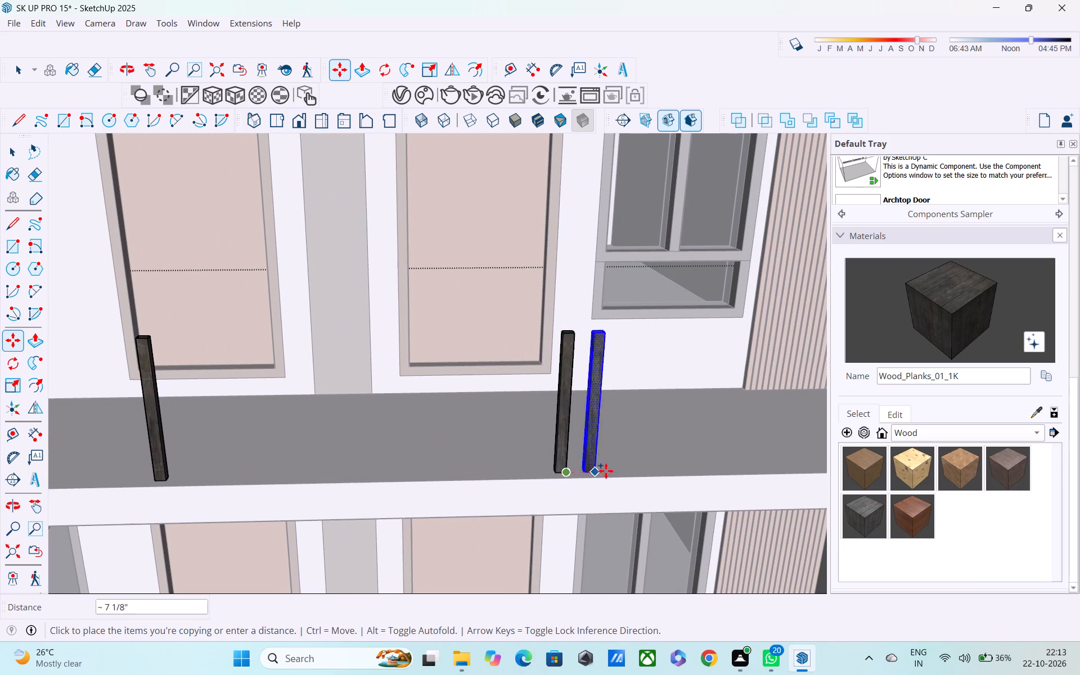
scroll(678, 471, "down", 2)
middle_click_drag(677, 470, 406, 470, "shift")
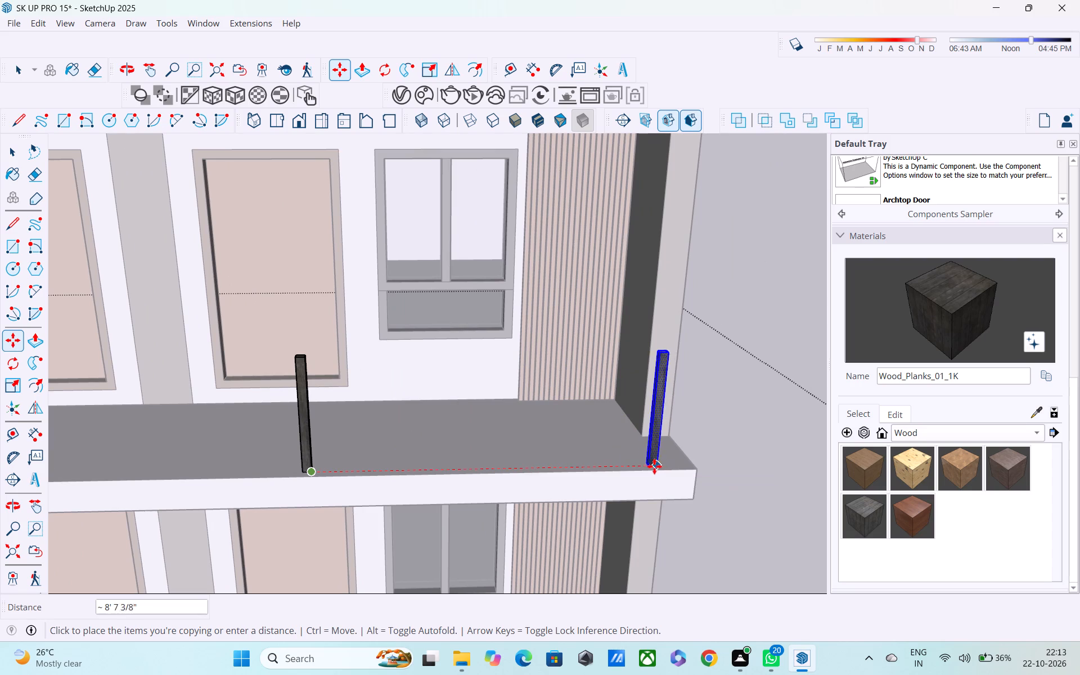
left_click(641, 465)
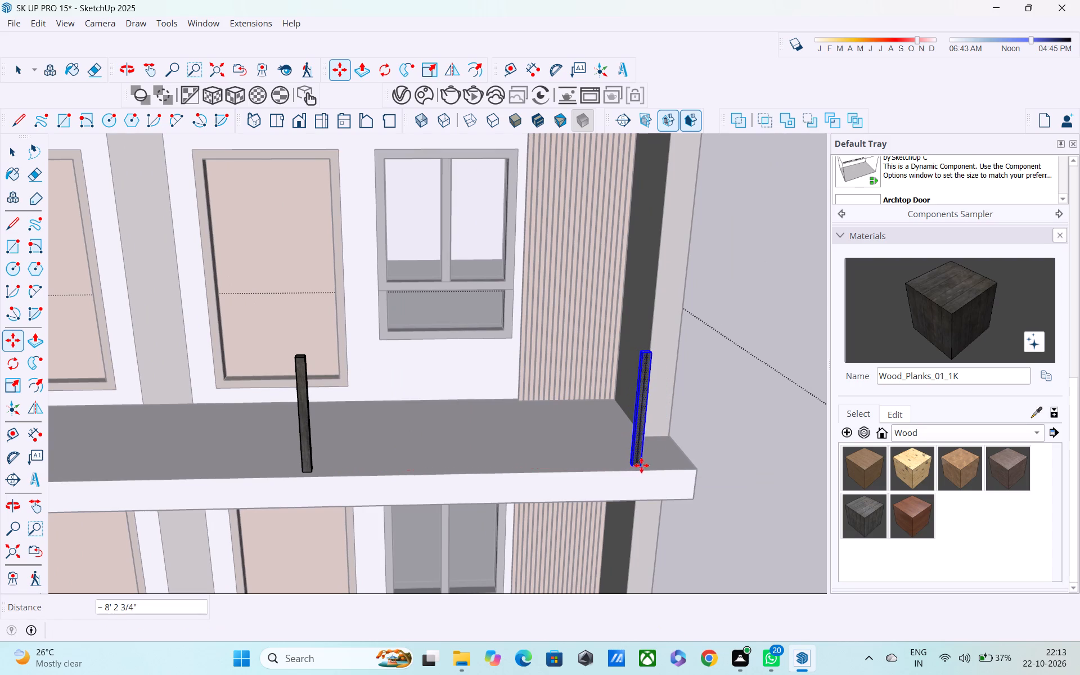
Examine the row of balcony posts and how the top stair railing meets the first balcony post.
middle_click_drag(644, 468, 269, 461)
scroll(269, 457, "down", 4)
middle_click_drag(261, 457, 621, 444)
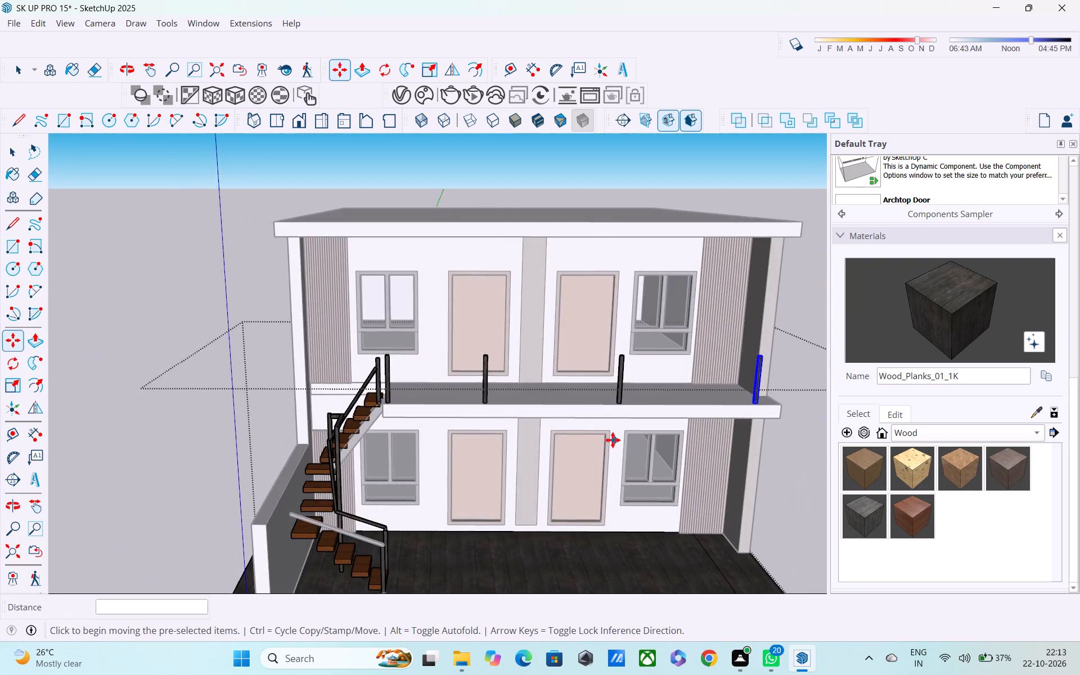
scroll(598, 431, "down", 2)
middle_click_drag(429, 424, 462, 425)
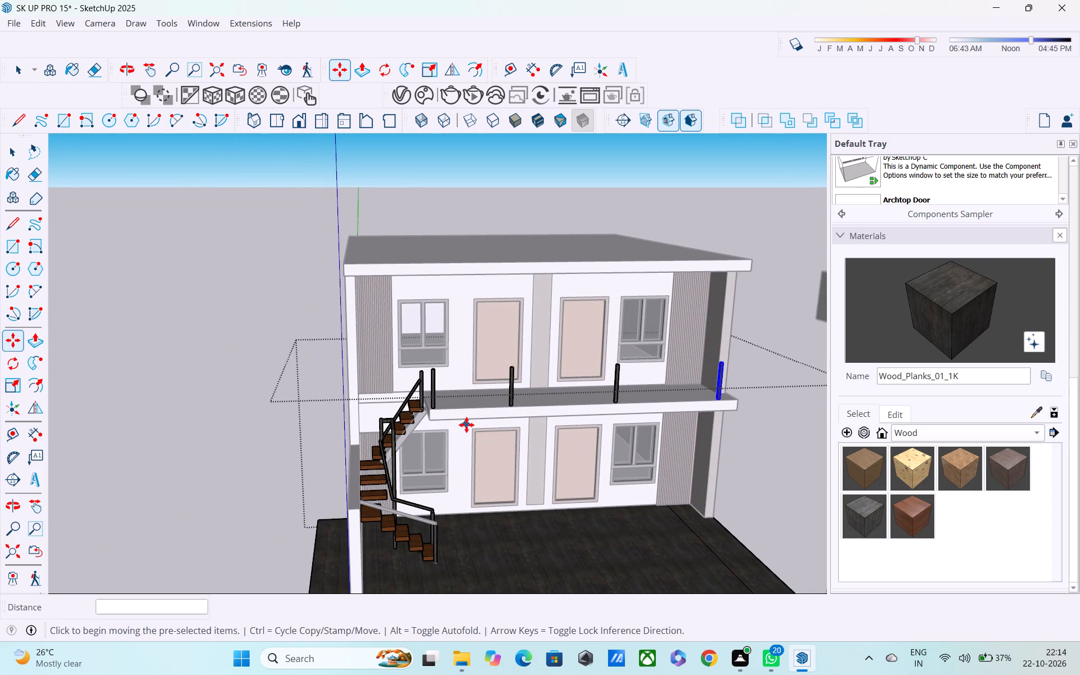
middle_click_drag(466, 425, 482, 472)
scroll(456, 447, "up", 4)
middle_click_drag(438, 438, 476, 494)
scroll(416, 498, "up", 10)
middle_click_drag(418, 470, 427, 412)
scroll(391, 509, "up", 4)
middle_click_drag(345, 526, 345, 519)
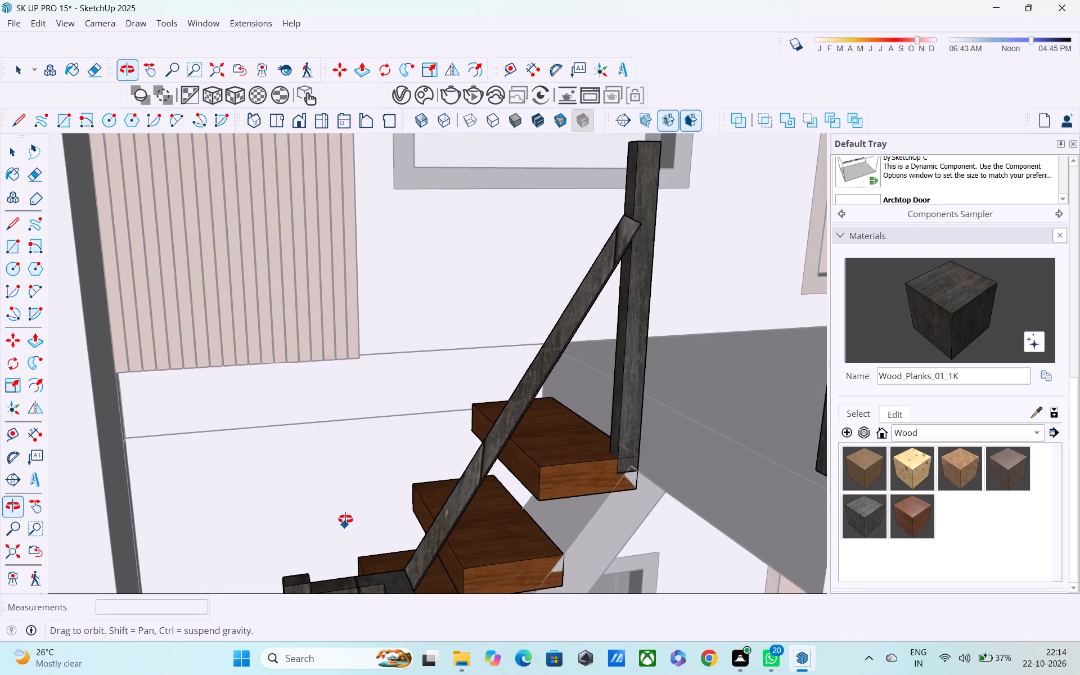
middle_click_drag(345, 519, 359, 475)
scroll(515, 444, "down", 4)
middle_click_drag(517, 446, 463, 552)
scroll(568, 377, "up", 2)
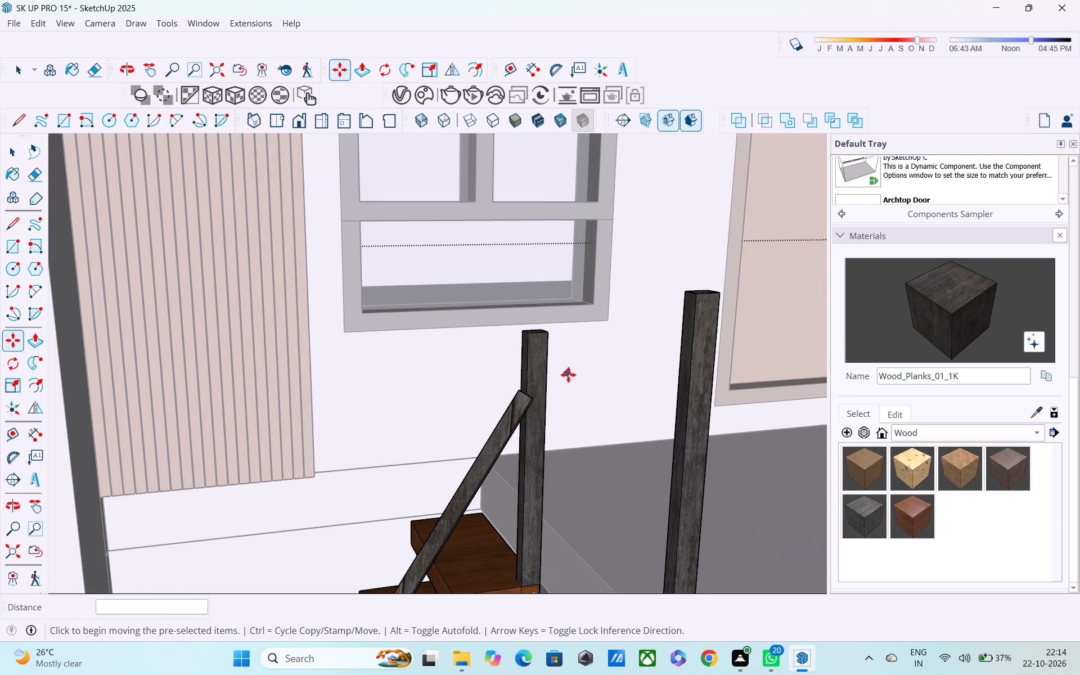
middle_click(565, 375)
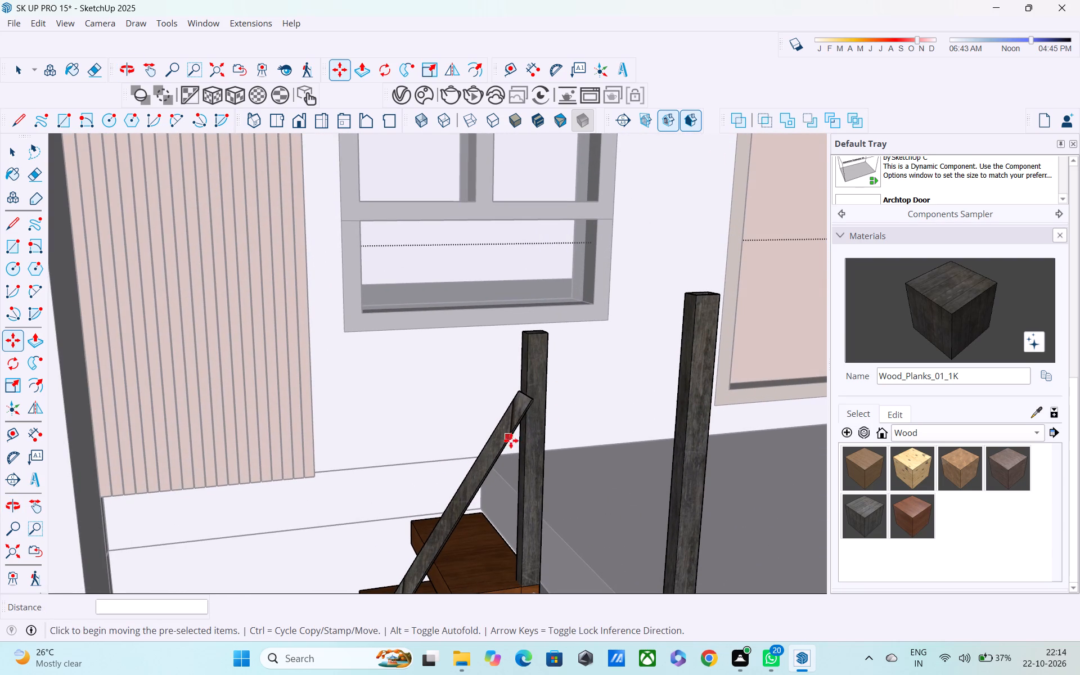
middle_click_drag(507, 440, 514, 340)
scroll(514, 354, "down", 8)
middle_click_drag(518, 390, 331, 418)
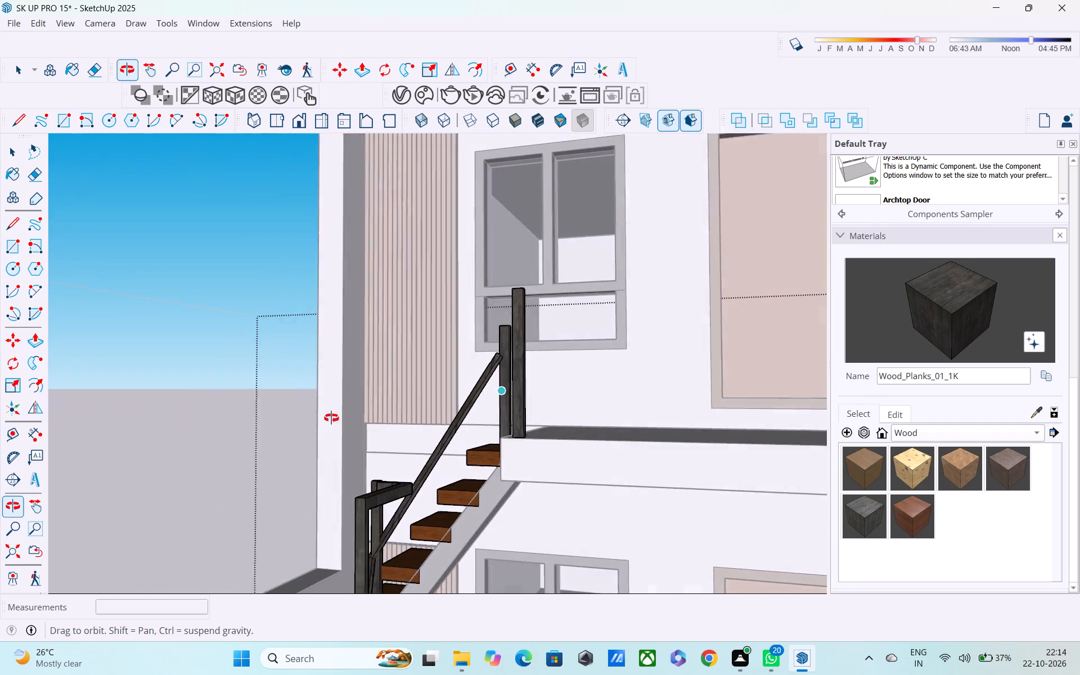
middle_click_drag(331, 418, 319, 426)
scroll(373, 436, "down", 2)
middle_click_drag(411, 466, 575, 514)
scroll(467, 407, "up", 3)
middle_click_drag(533, 393, 510, 469)
scroll(542, 359, "up", 4)
middle_click_drag(548, 365, 427, 347)
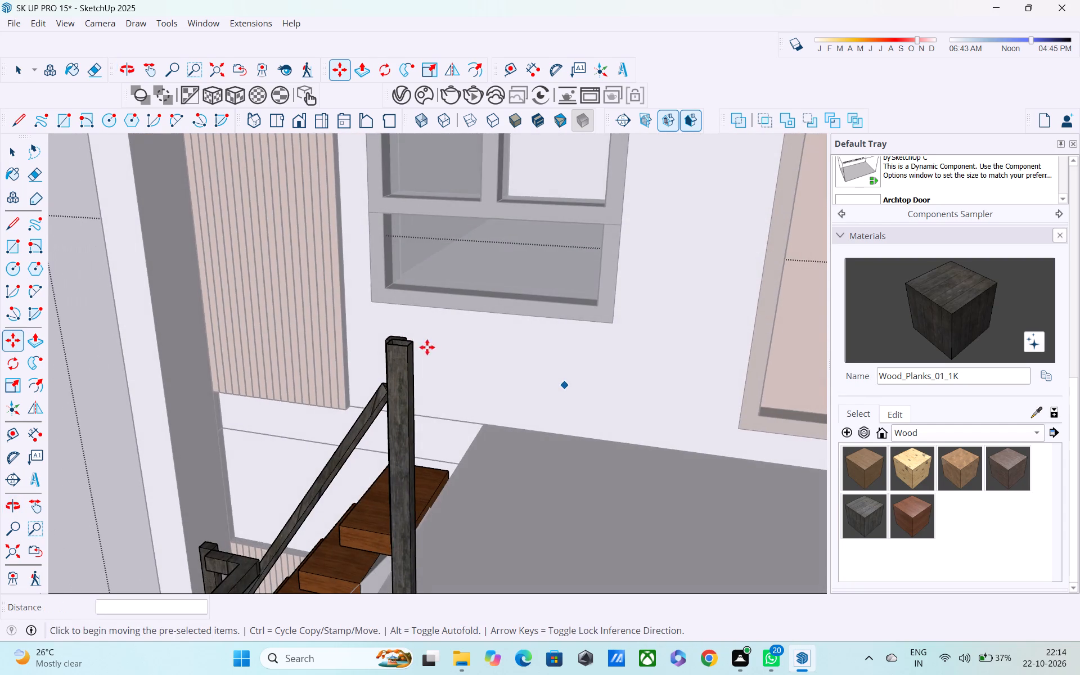
Draw a line about 1 7/8" long across the balcony corner post's inner side face, just below its top.
scroll(415, 355, "up", 3)
middle_click_drag(421, 353, 350, 348)
scroll(336, 350, "down", 4)
key("space")
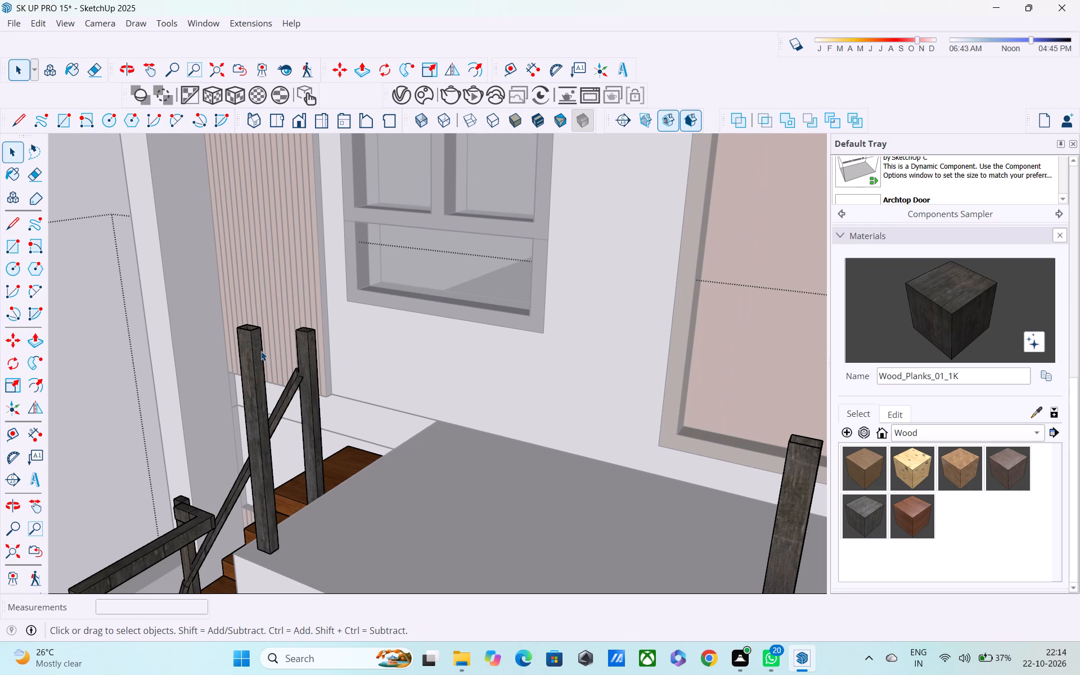
scroll(261, 349, "up", 4)
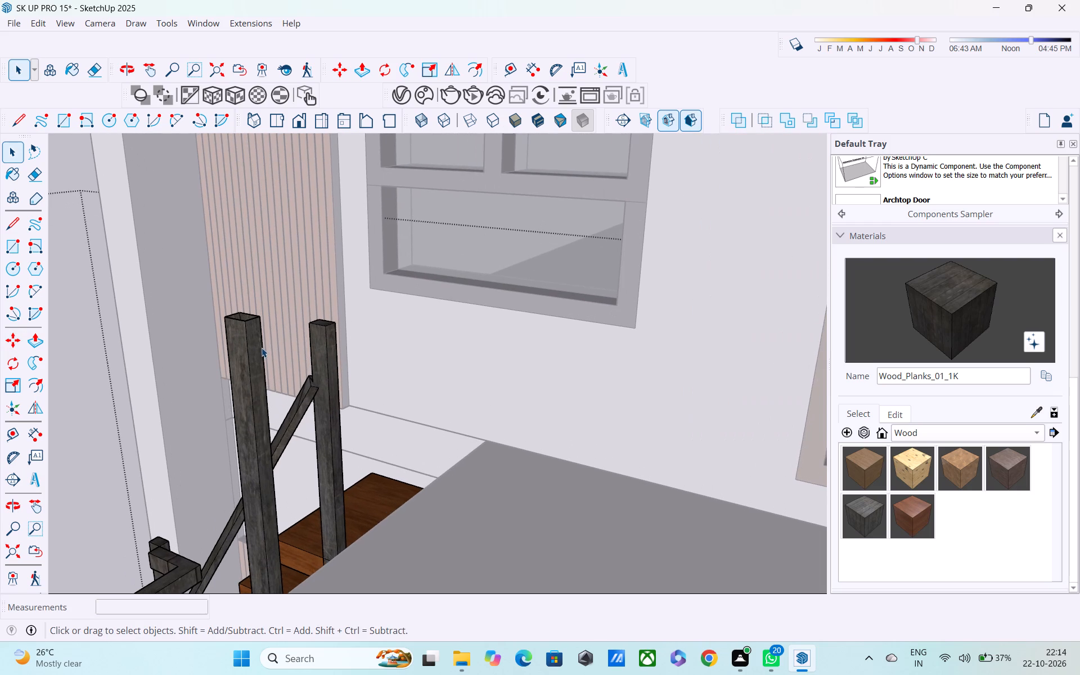
middle_click_drag(261, 346, 247, 321)
scroll(238, 313, "up", 3)
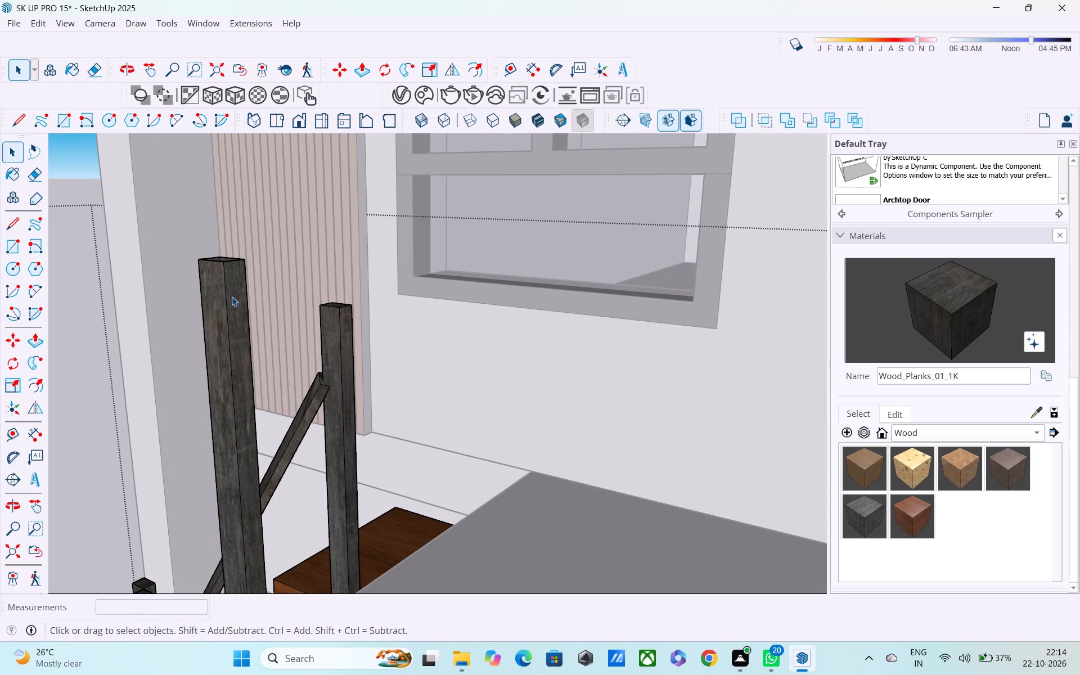
key("l")
left_click(226, 289)
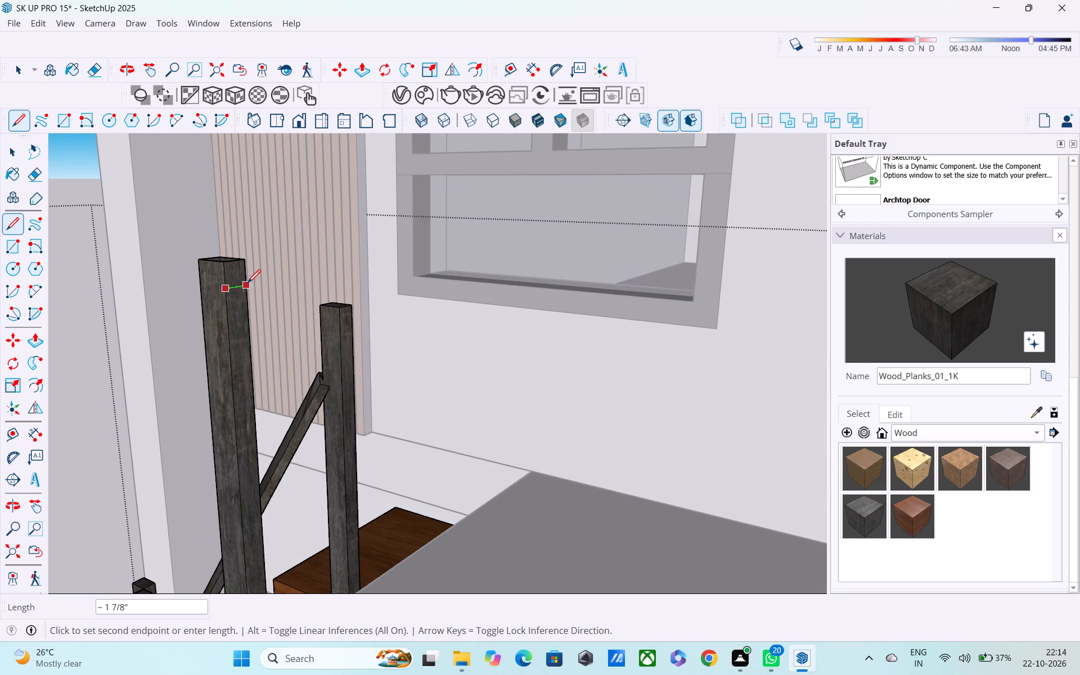
left_click(247, 284)
key("space")
Push/Pull the small face at the corner post's top about 22' 3" along the balcony to the last post, forming the handrail.
key("p")
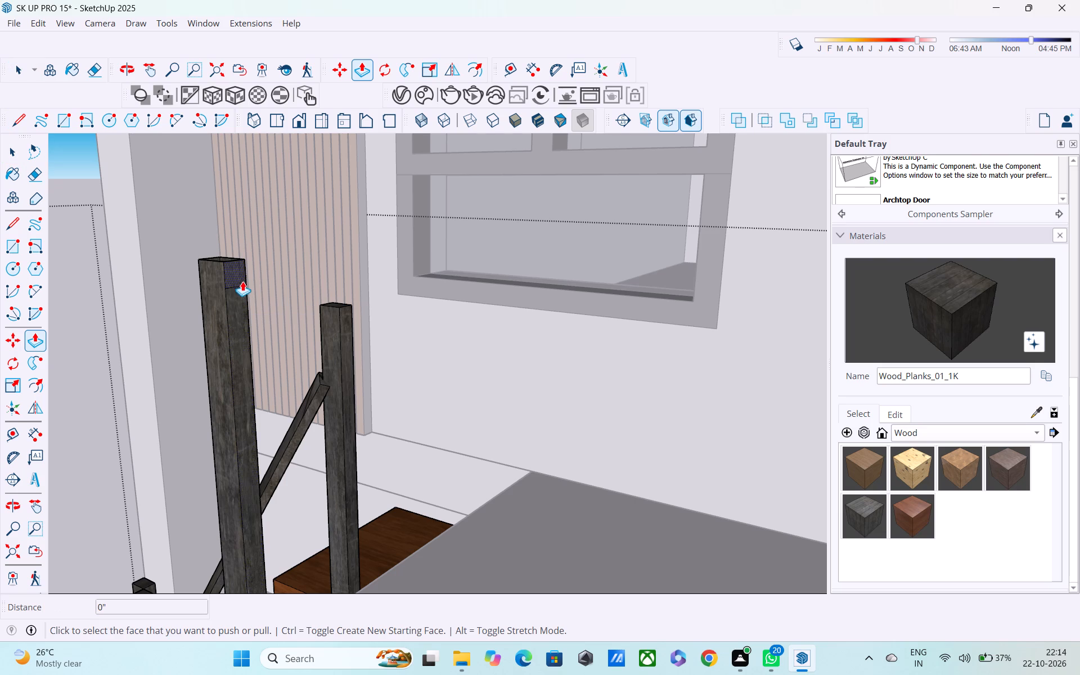
left_click(240, 273)
scroll(305, 317, "down", 1)
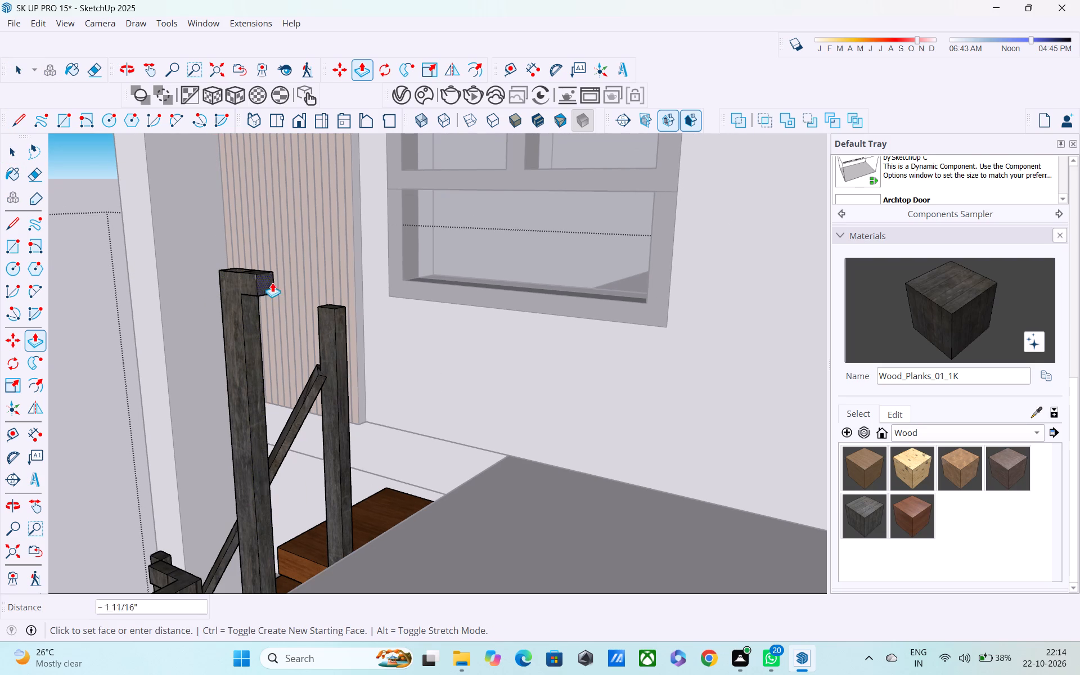
scroll(340, 296, "down", 13)
middle_click_drag(427, 314, 358, 321, "shift")
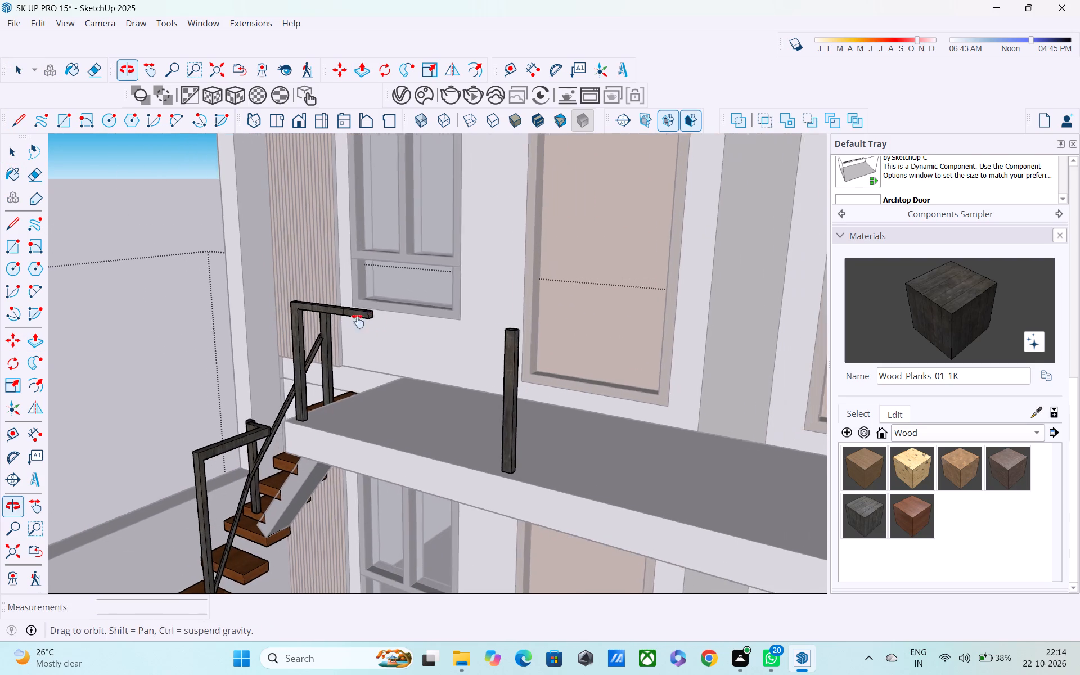
middle_click_drag(358, 321, 313, 326, "shift")
middle_click_drag(541, 343, 504, 343, "shift")
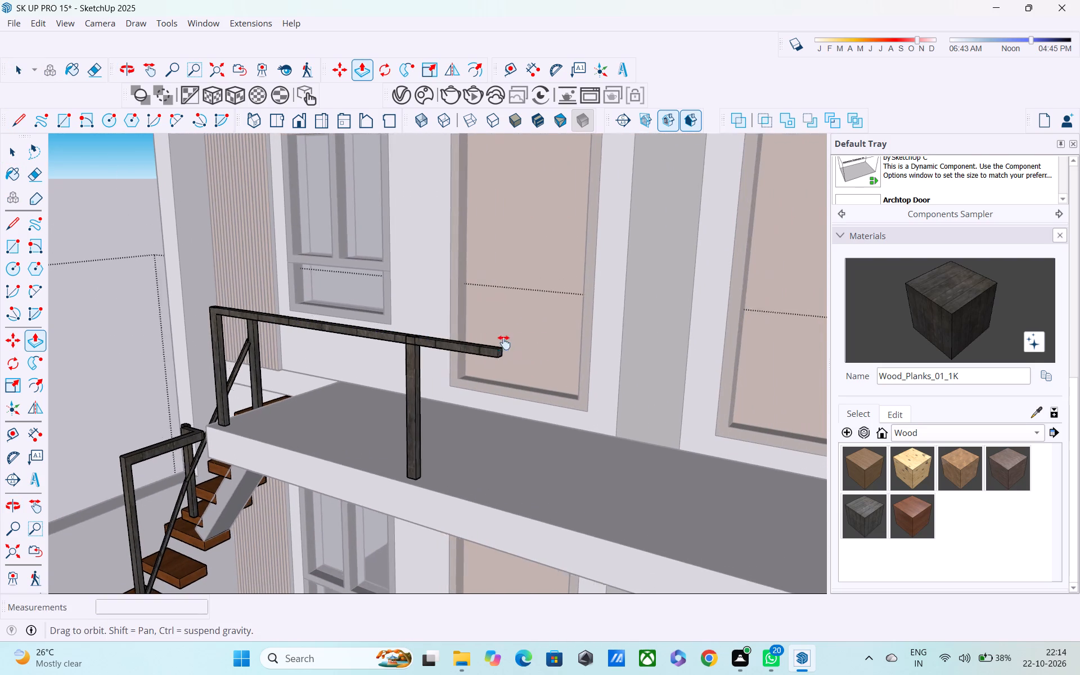
middle_click_drag(504, 343, 330, 328, "shift")
scroll(526, 376, "down", 2)
middle_click_drag(561, 380, 380, 349, "shift")
scroll(427, 358, "down", 4)
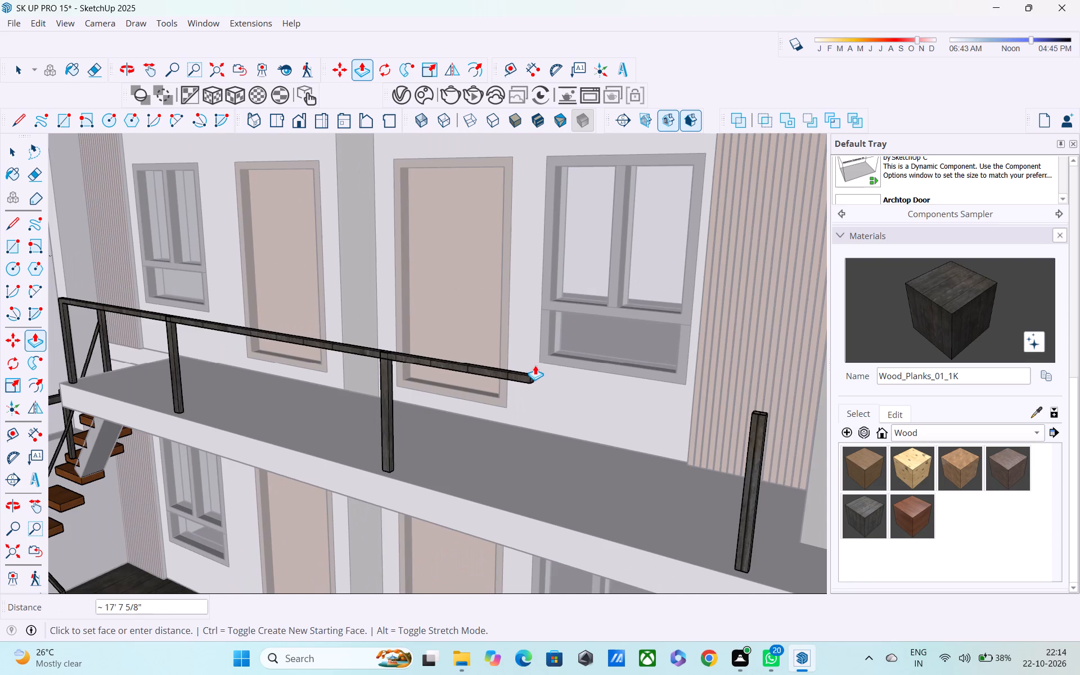
middle_click_drag(557, 372, 331, 337, "shift")
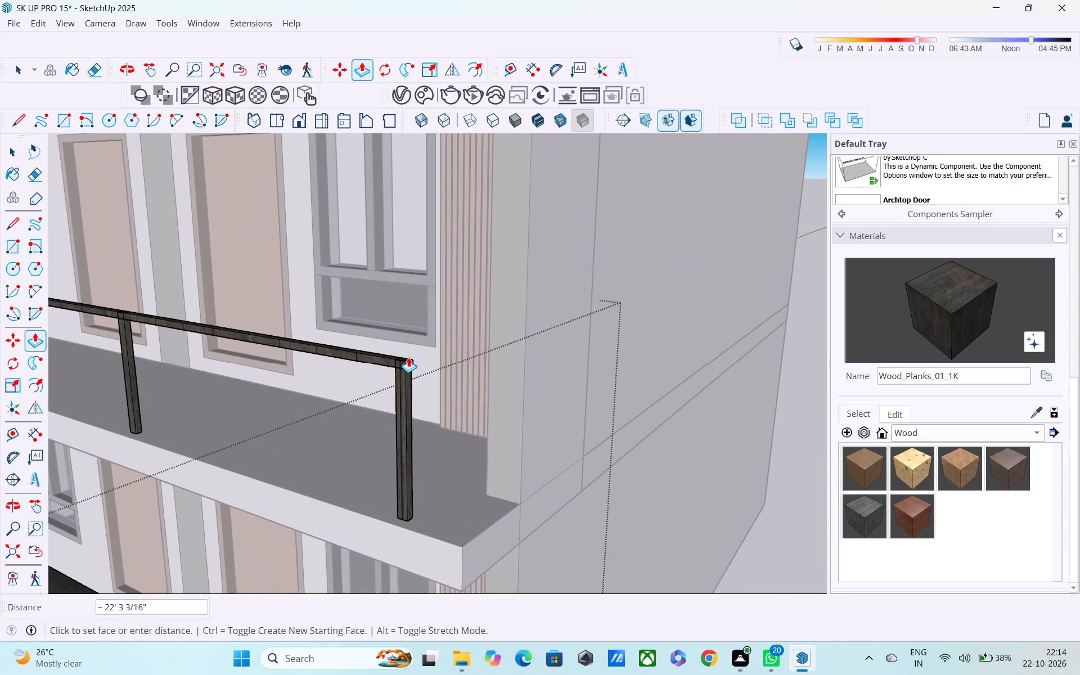
left_click(409, 362)
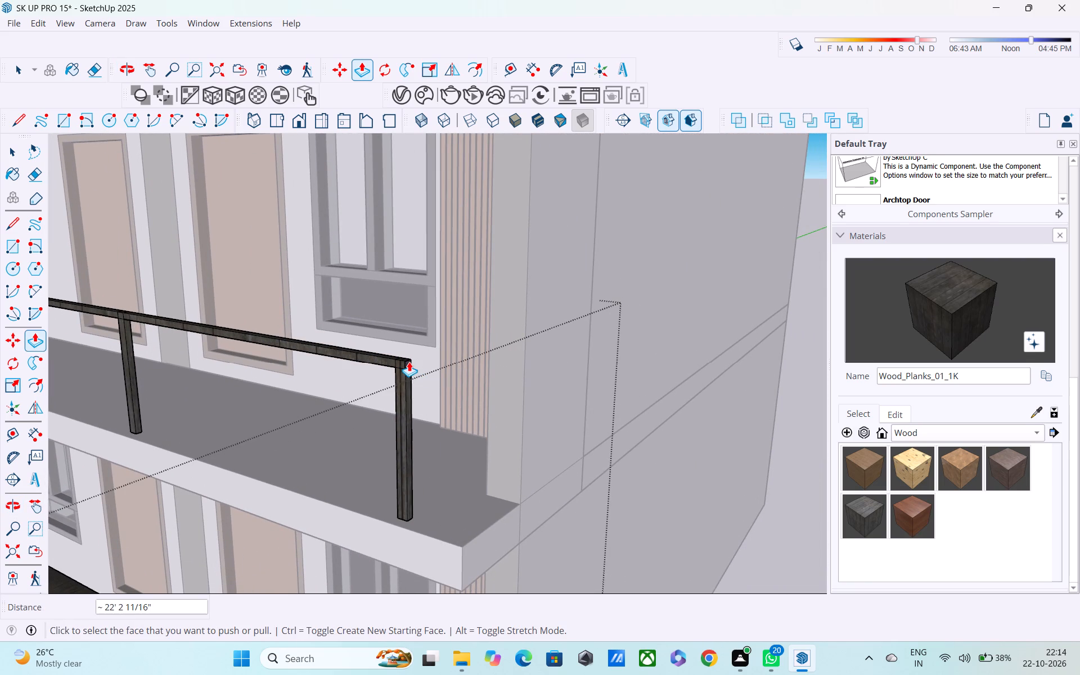
key("space")
Open the side wall's group beside the last balcony post and extend its stone-clad front end face forward about 2' 11/16".
scroll(543, 388, "down", 5)
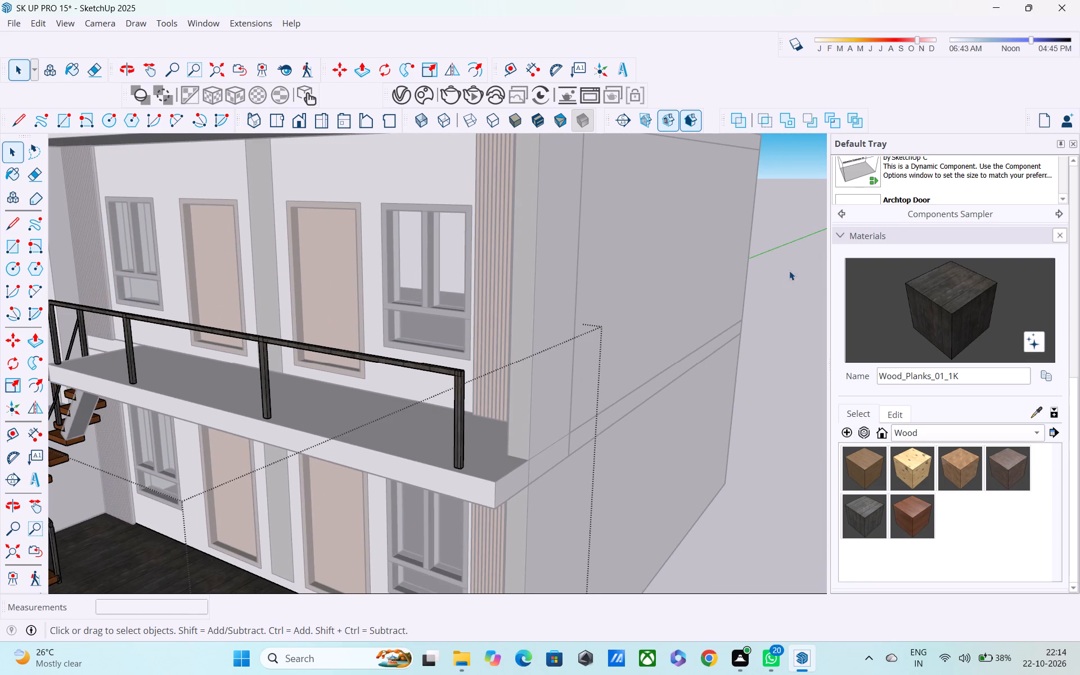
left_click(789, 271)
double_click(522, 349)
left_click(520, 358)
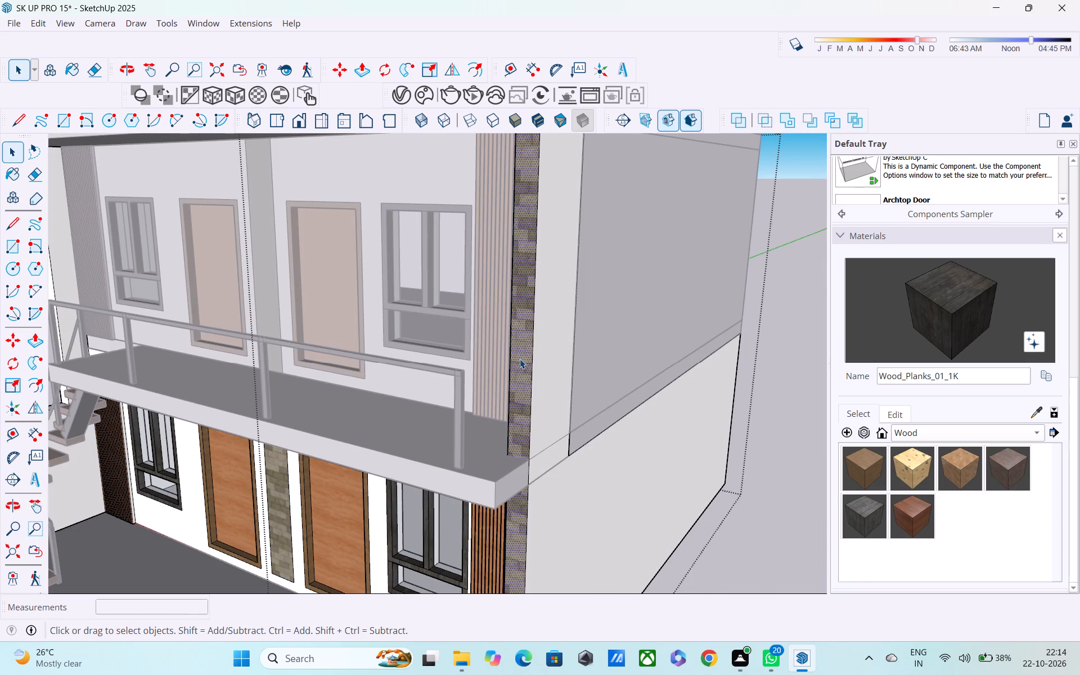
key("p")
left_click(516, 359)
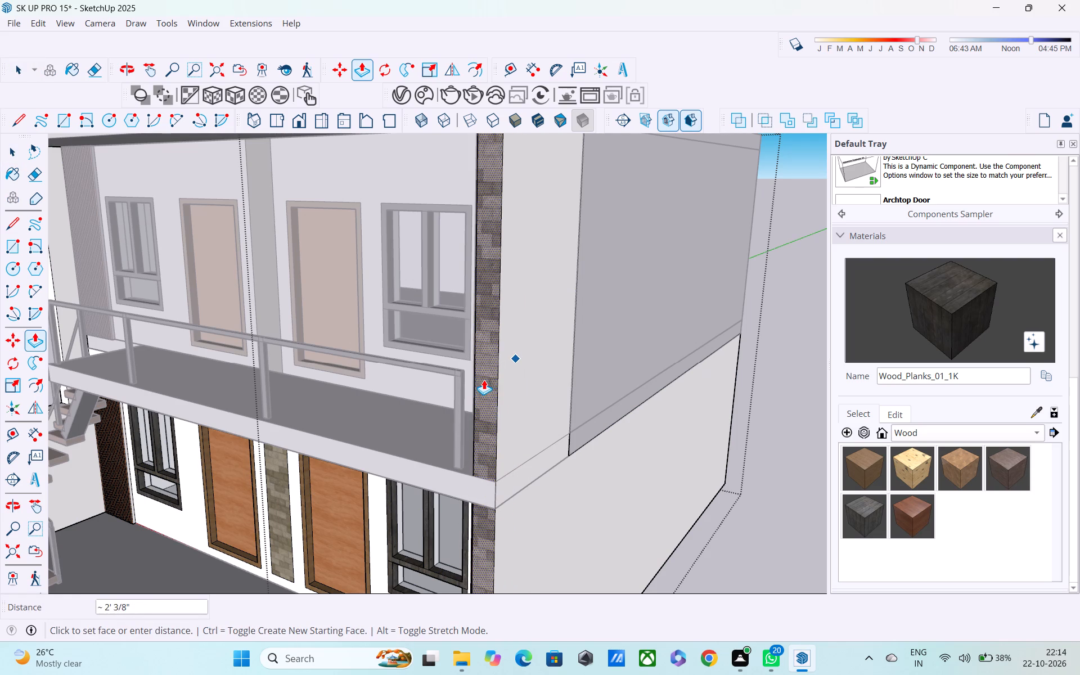
left_click(483, 492)
Extend the side wall's stone-clad front end face about 8 3/8" further past the balcony edge and exit the group.
middle_click_drag(506, 488, 607, 422)
scroll(607, 422, "down", 5)
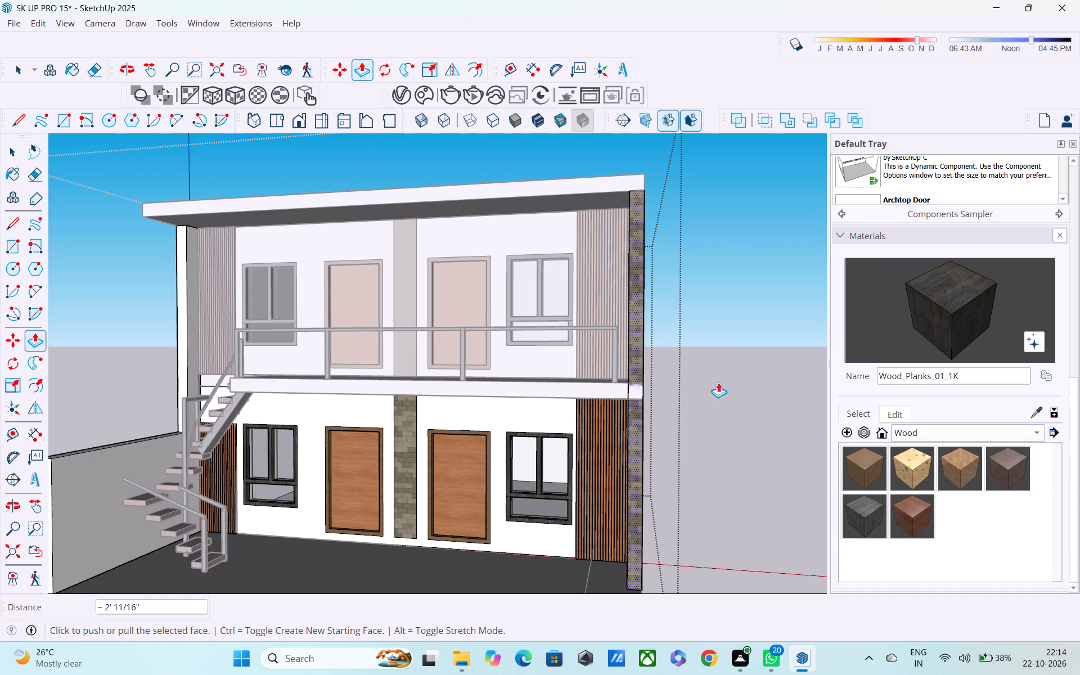
left_click(640, 357)
middle_click_drag(633, 367, 664, 370)
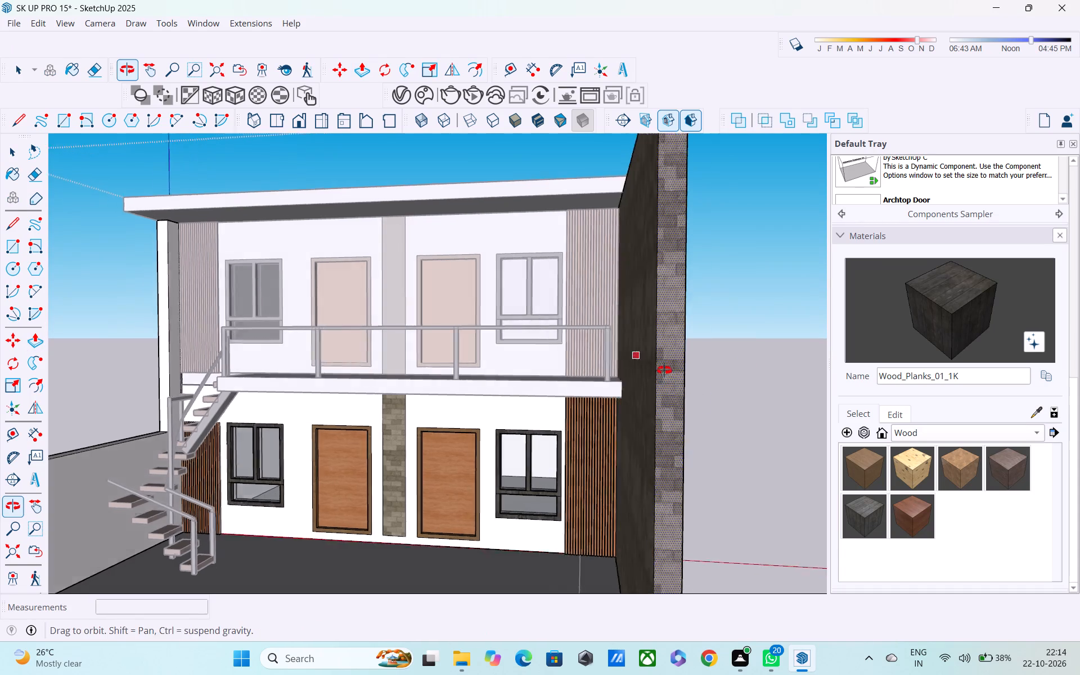
middle_click_drag(664, 370, 745, 367)
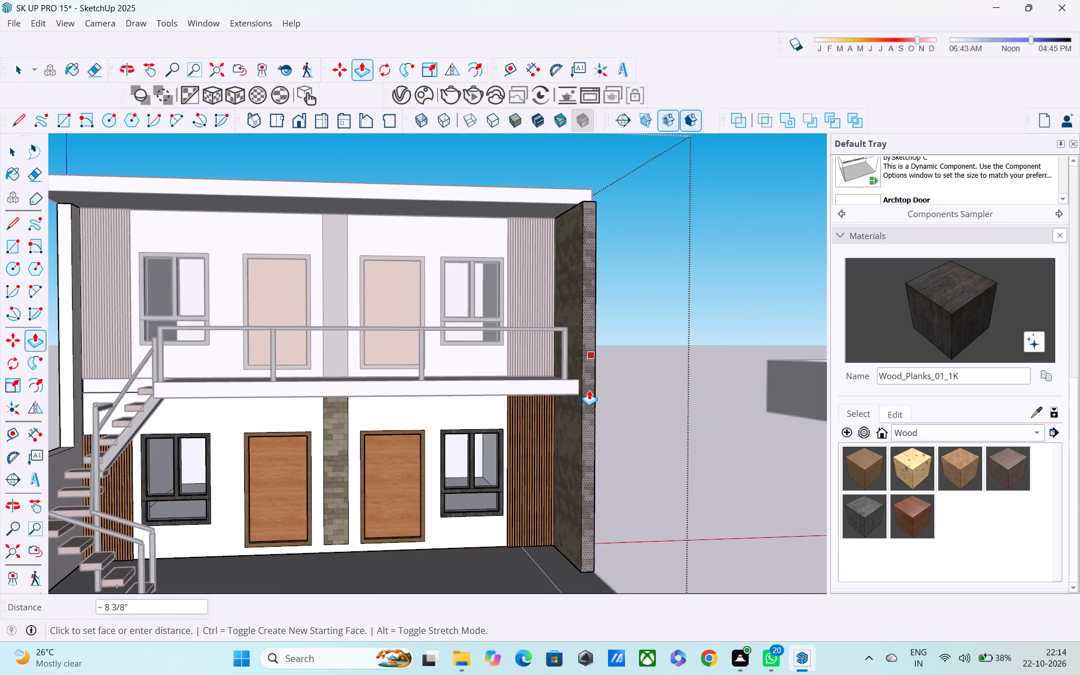
left_click(589, 390)
middle_click_drag(542, 400, 250, 440)
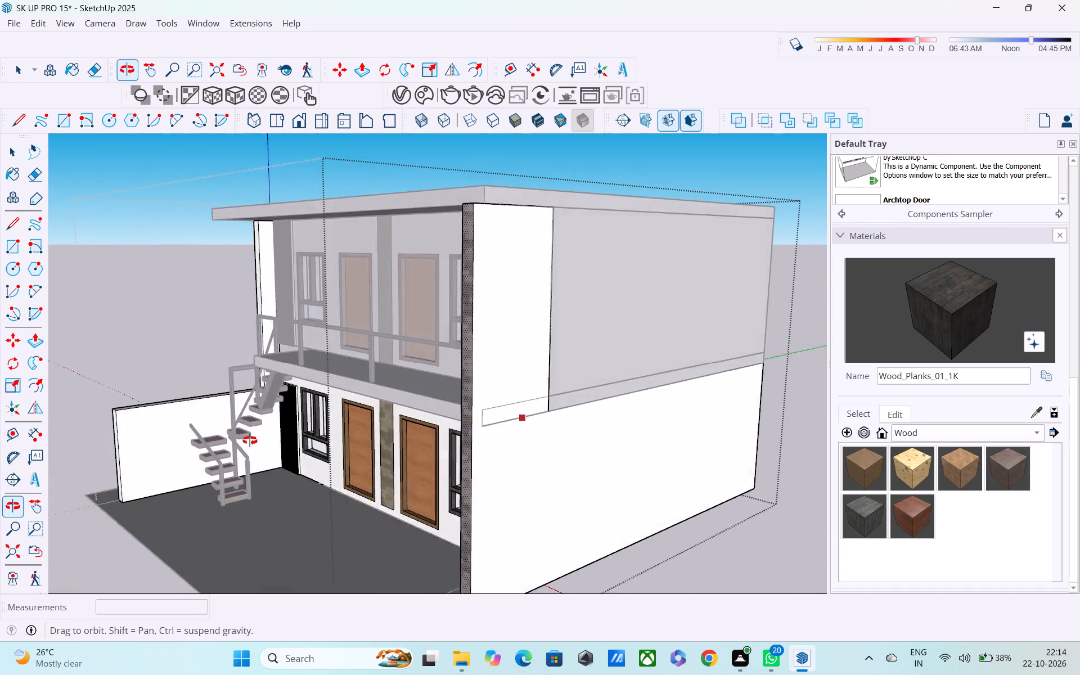
middle_click_drag(250, 440, 668, 406)
scroll(613, 399, "down", 4)
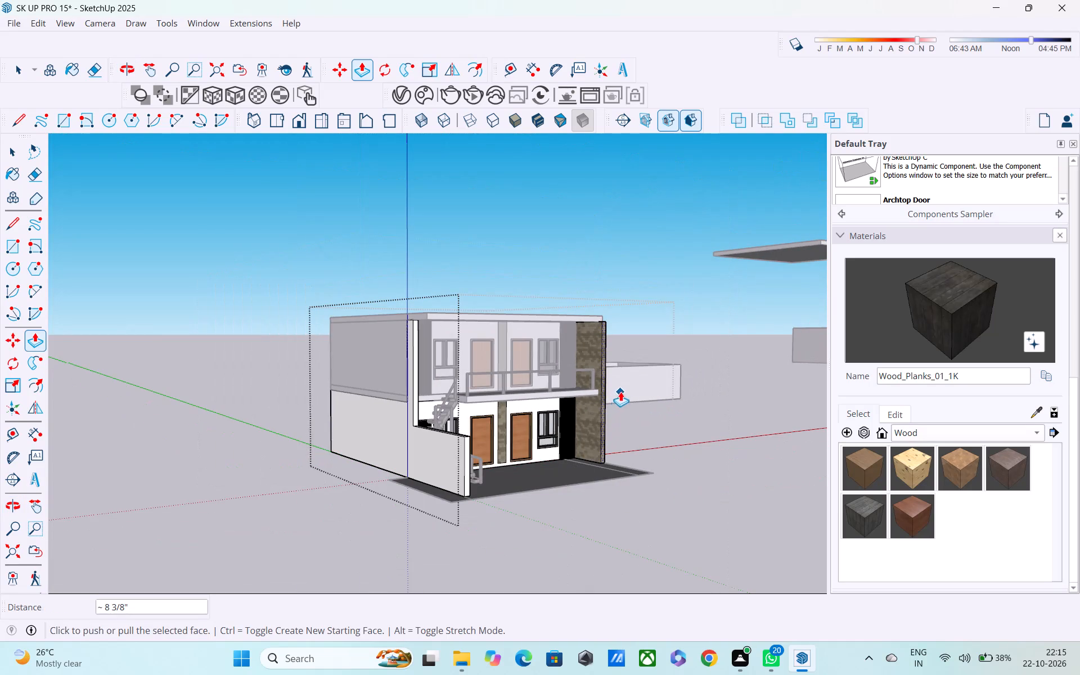
key("space")
double_click(654, 405)
Draw a rectangle filling the first railing bay, from under the handrail at the corner post to the foot of the second post.
middle_click_drag(560, 395, 512, 394)
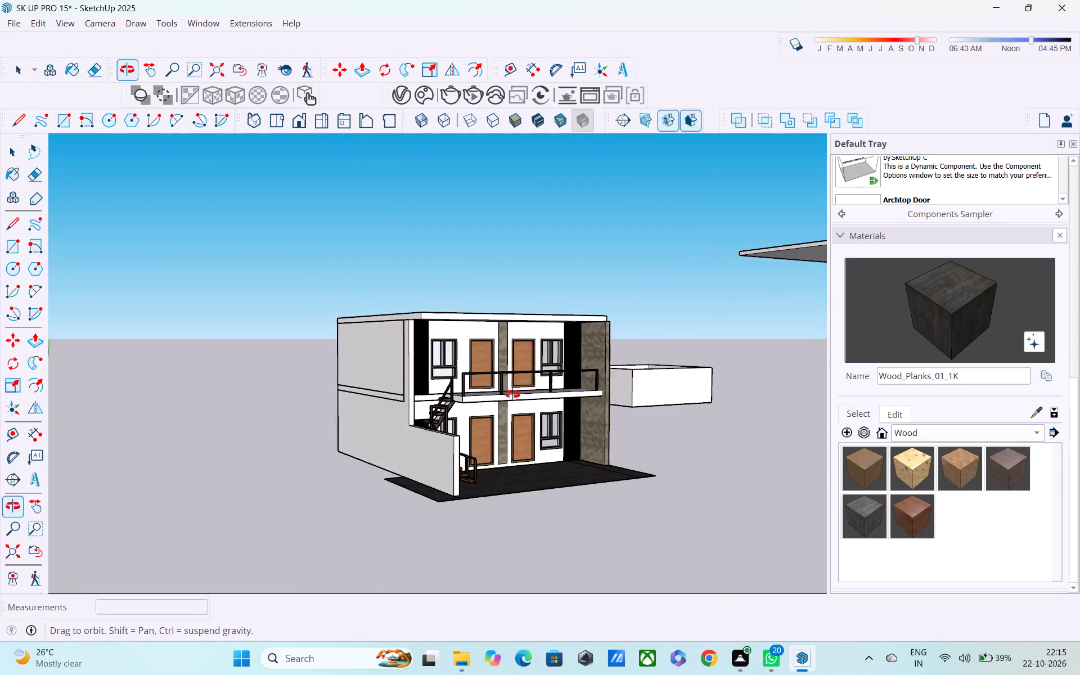
middle_click_drag(512, 394, 408, 391)
scroll(426, 378, "up", 11)
middle_click_drag(441, 370, 340, 360)
scroll(339, 363, "up", 8)
middle_click_drag(367, 358, 316, 321)
scroll(314, 321, "up", 1)
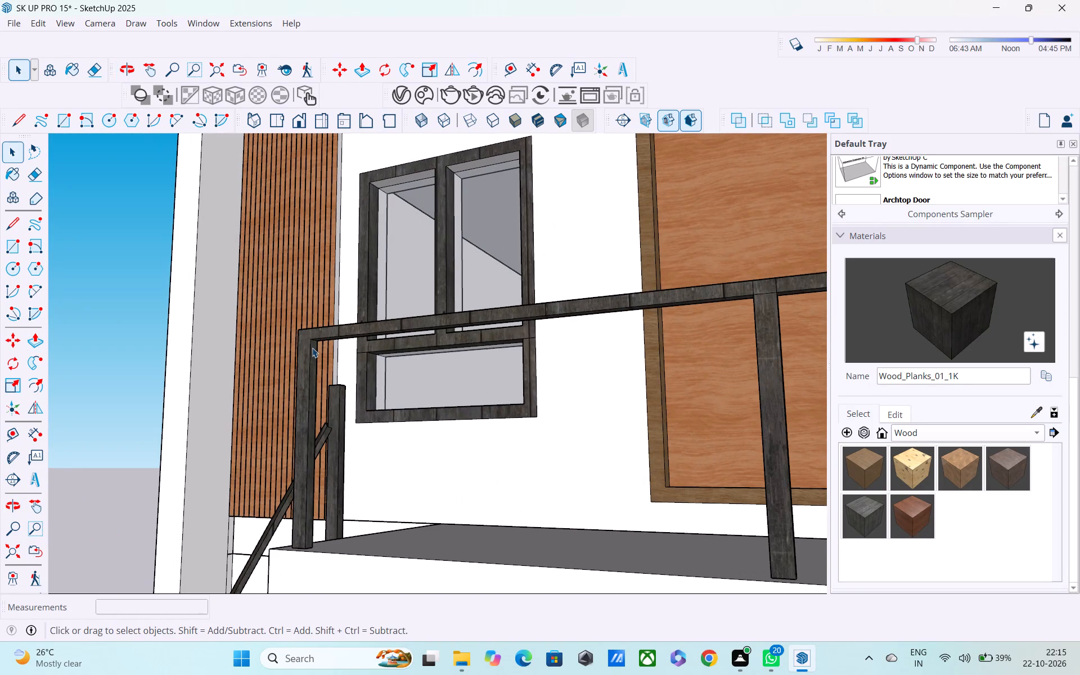
key("r")
scroll(318, 350, "up", 4)
middle_click_drag(316, 337, 268, 278)
scroll(268, 276, "up", 4)
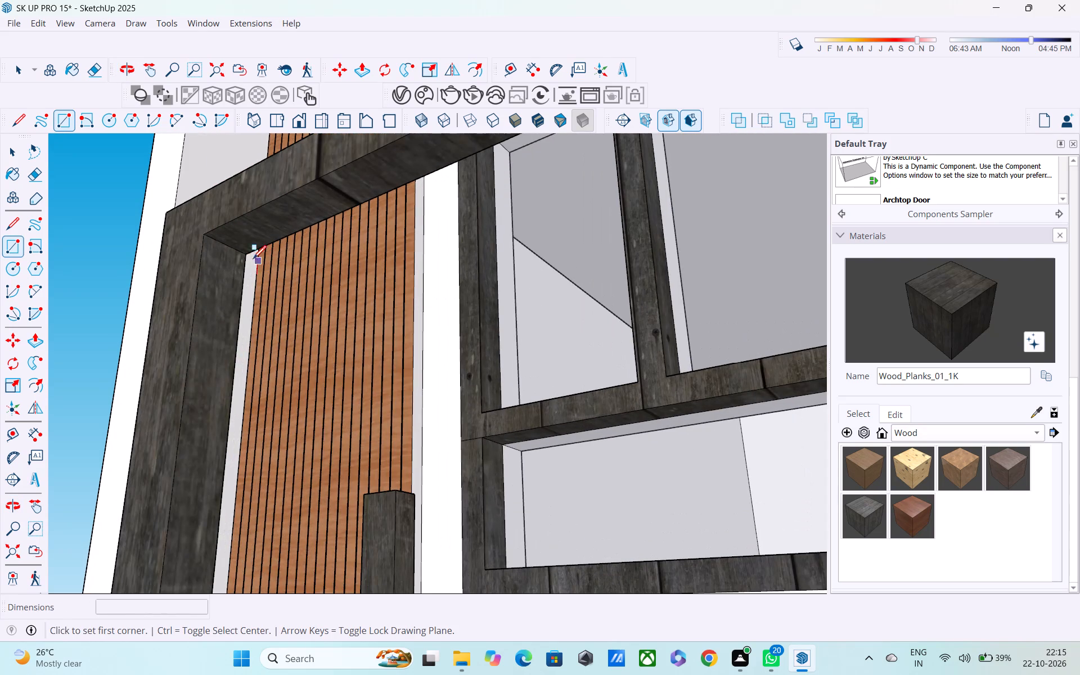
left_click(227, 250)
scroll(311, 335, "down", 9)
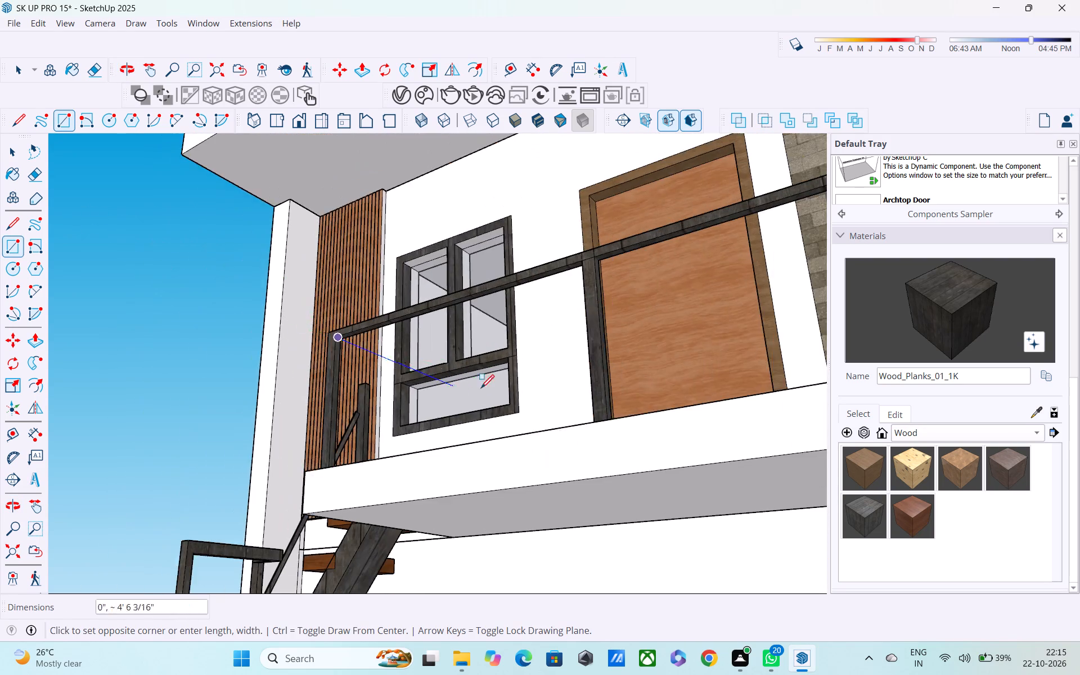
scroll(481, 389, "down", 5)
middle_click_drag(550, 396, 425, 349, "shift")
middle_click_drag(533, 351, 812, 478)
scroll(663, 435, "up", 5)
scroll(525, 432, "up", 9)
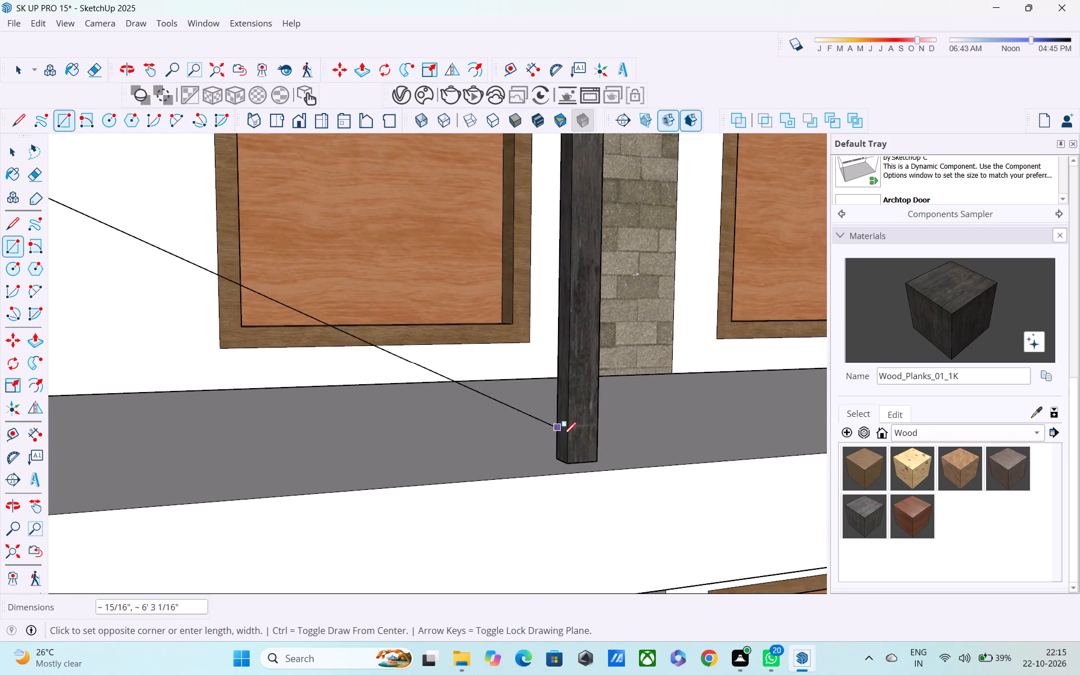
scroll(564, 443, "up", 4)
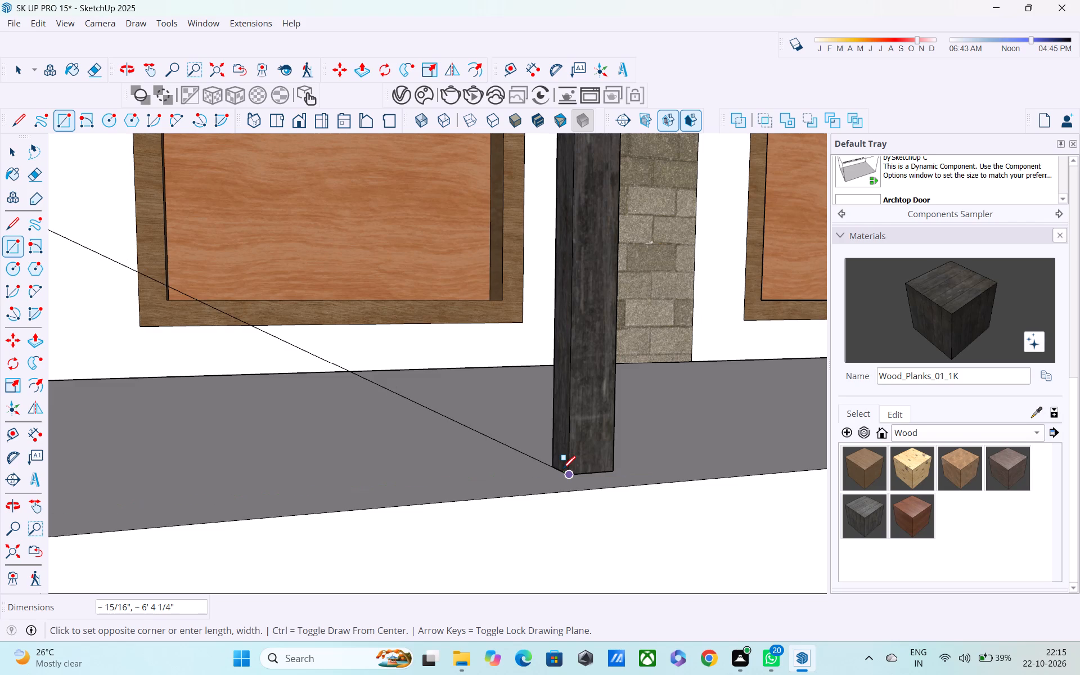
scroll(560, 470, "up", 2)
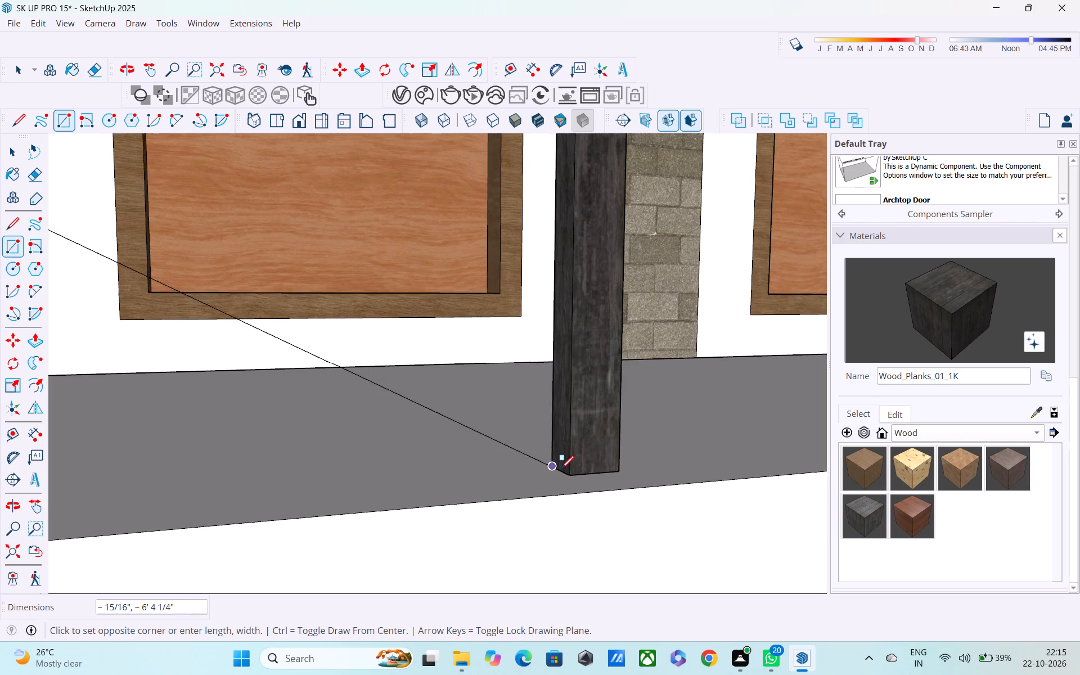
scroll(561, 470, "up", 9)
left_click(559, 476)
Draw a rectangle about 7' 11" by 2' 10" filling the second railing bay, from under the handrail at the second post to the third post's foot.
scroll(590, 478, "down", 3)
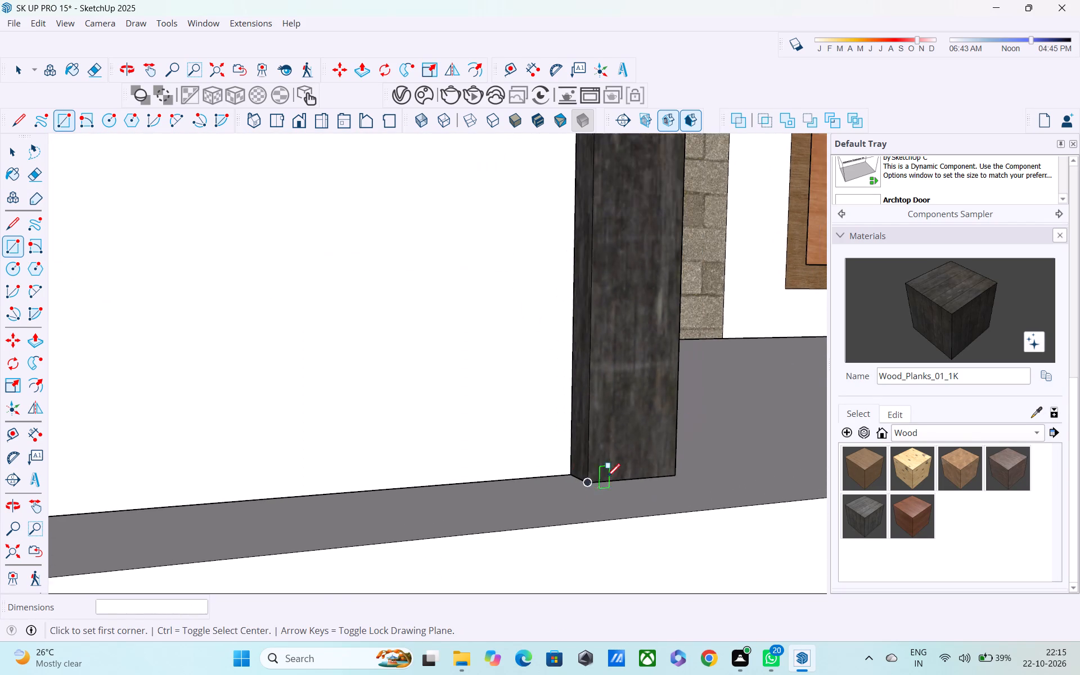
scroll(607, 478, "down", 9)
middle_click_drag(696, 412, 425, 457, "shift")
scroll(409, 444, "down", 5)
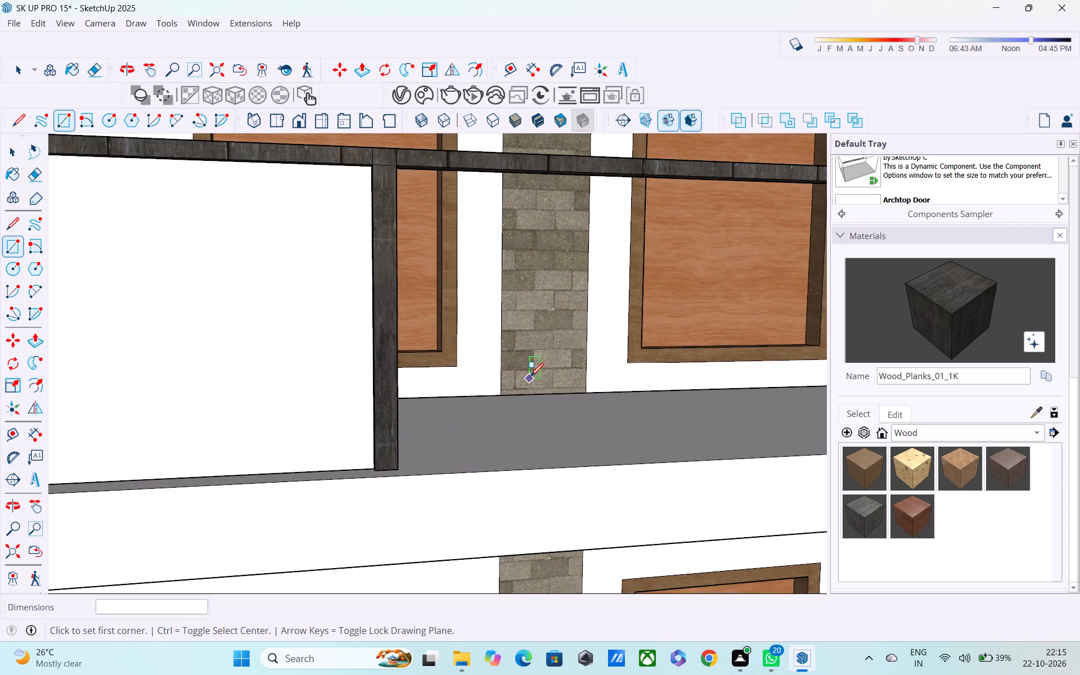
scroll(530, 377, "down", 2)
middle_click_drag(530, 377, 170, 411)
scroll(453, 254, "up", 3)
middle_click_drag(444, 223, 415, 170)
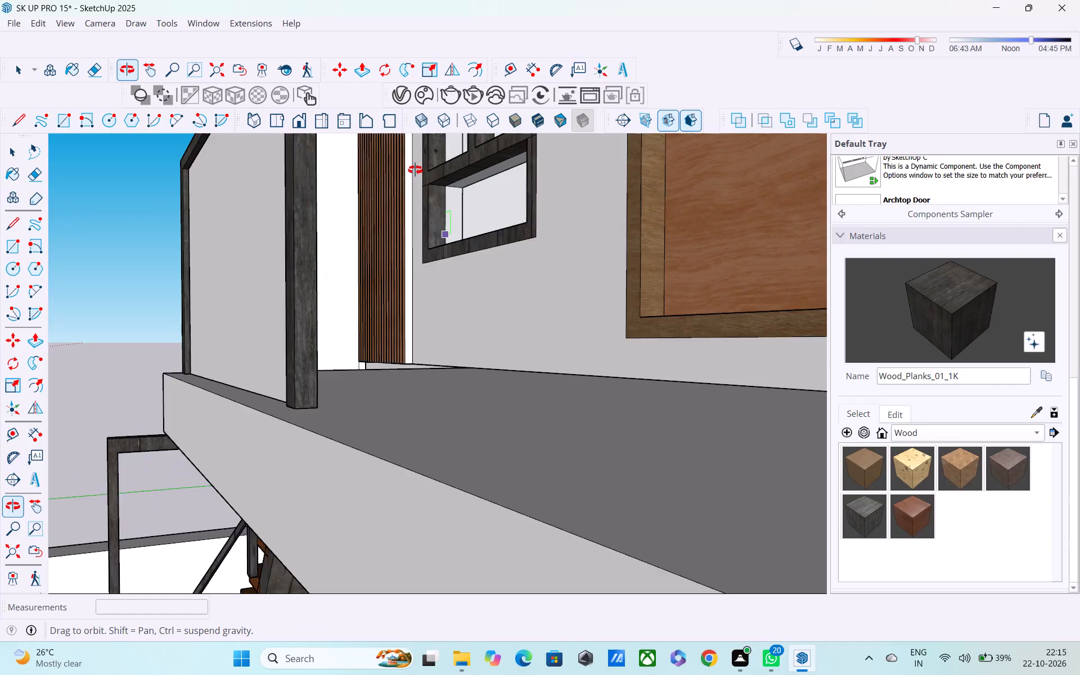
middle_click_drag(415, 170, 431, 292)
middle_click_drag(398, 362, 381, 336)
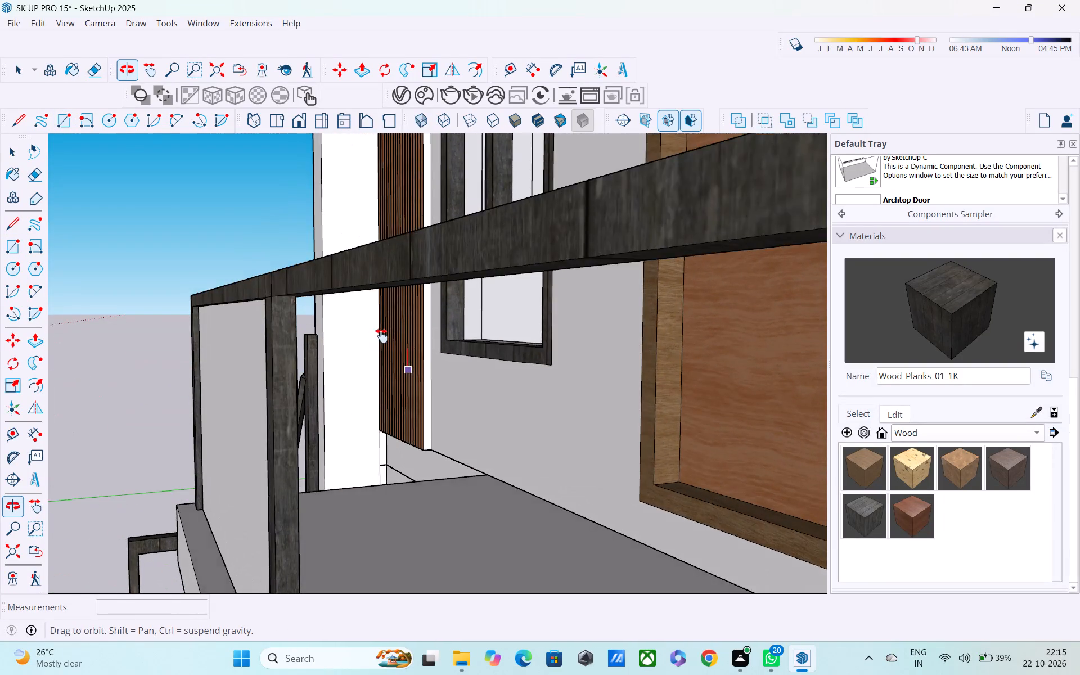
middle_click_drag(381, 336, 381, 317)
left_click(285, 205)
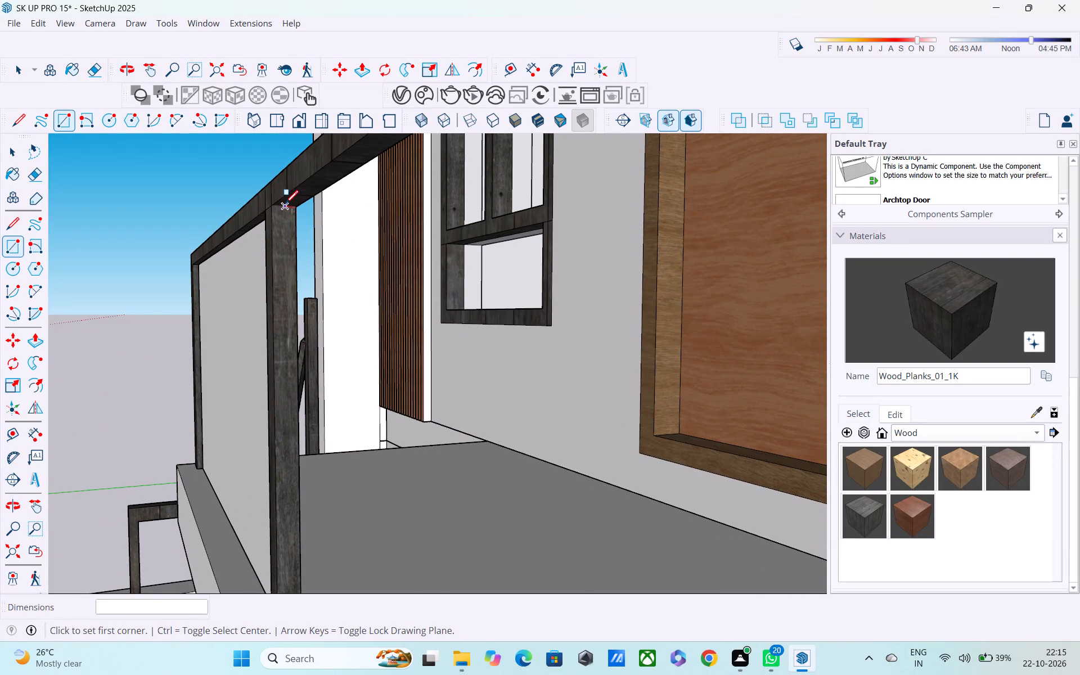
scroll(323, 304, "down", 5)
scroll(381, 356, "down", 5)
middle_click_drag(429, 387, 723, 419)
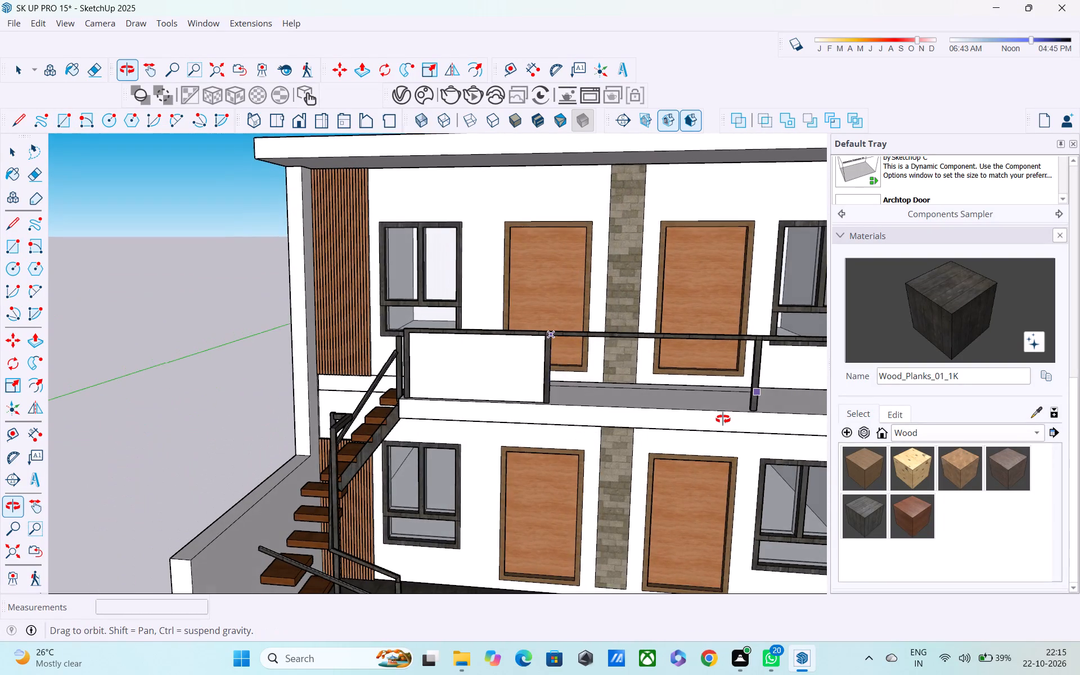
middle_click_drag(723, 419, 450, 388)
middle_click_drag(462, 379, 644, 400)
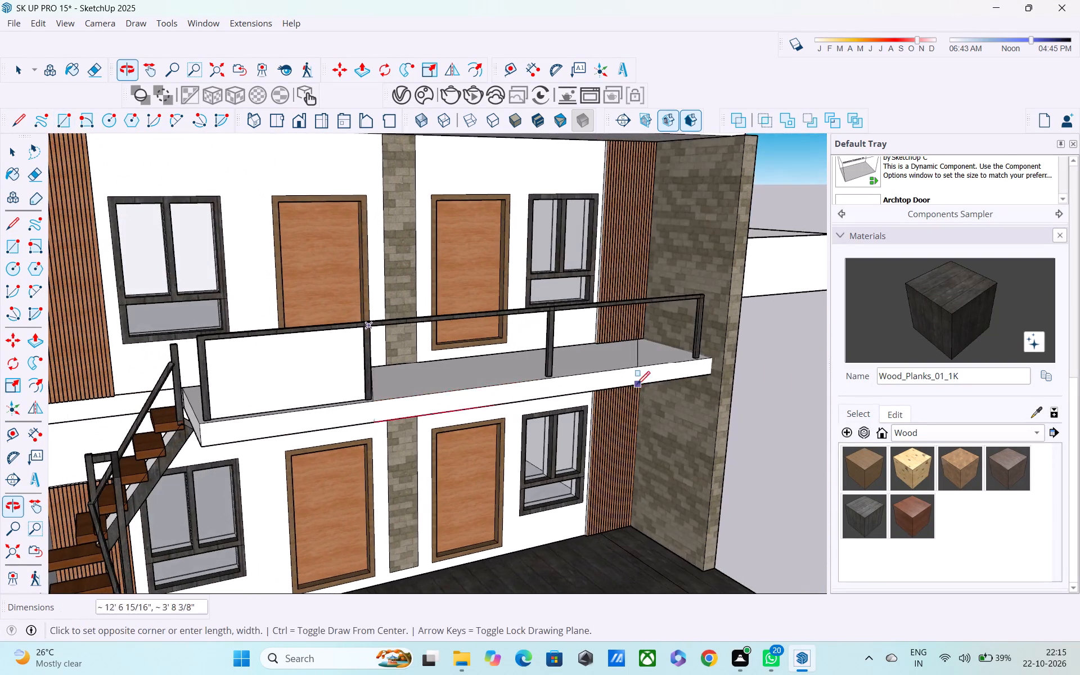
scroll(562, 358, "up", 5)
scroll(485, 381, "up", 5)
scroll(557, 376, "up", 8)
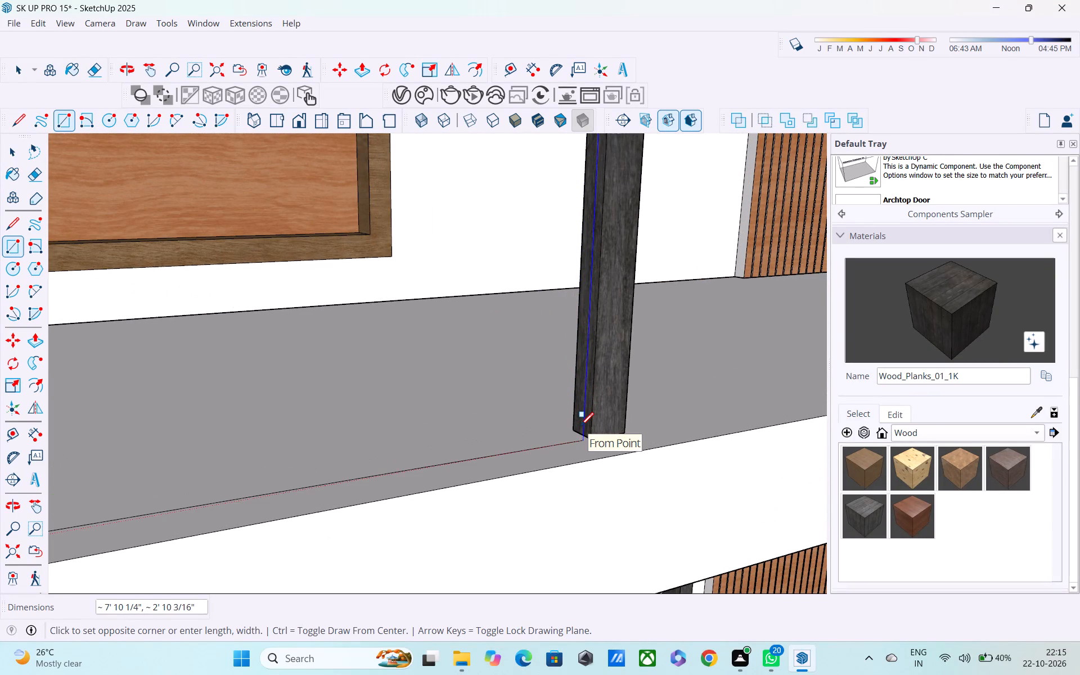
scroll(580, 427, "up", 9)
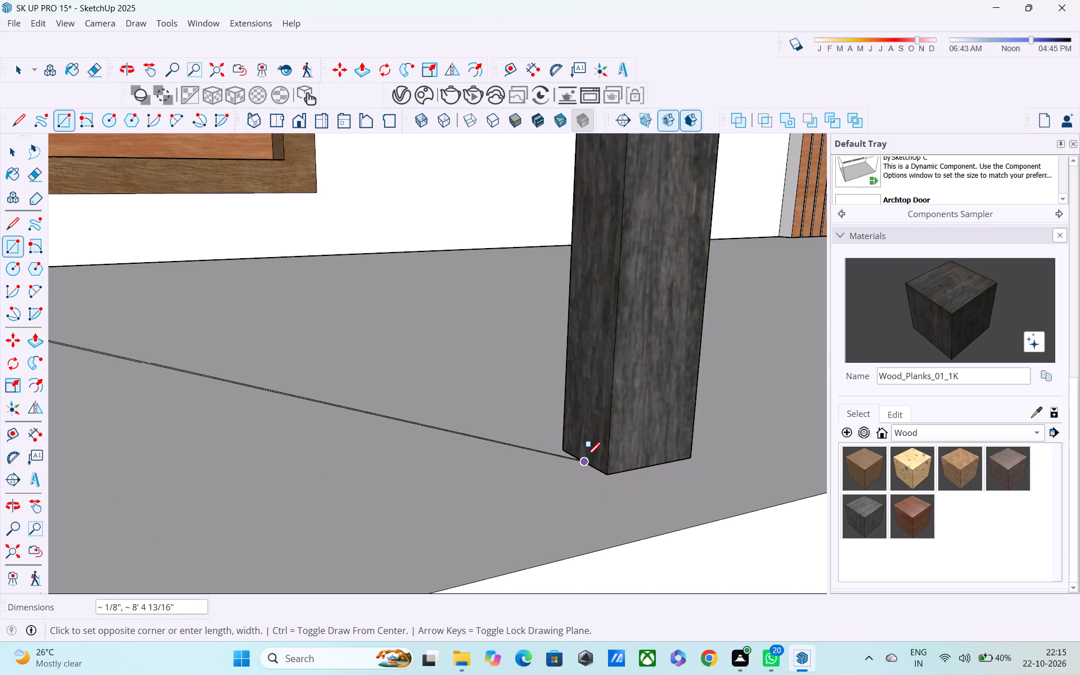
scroll(589, 448, "up", 8)
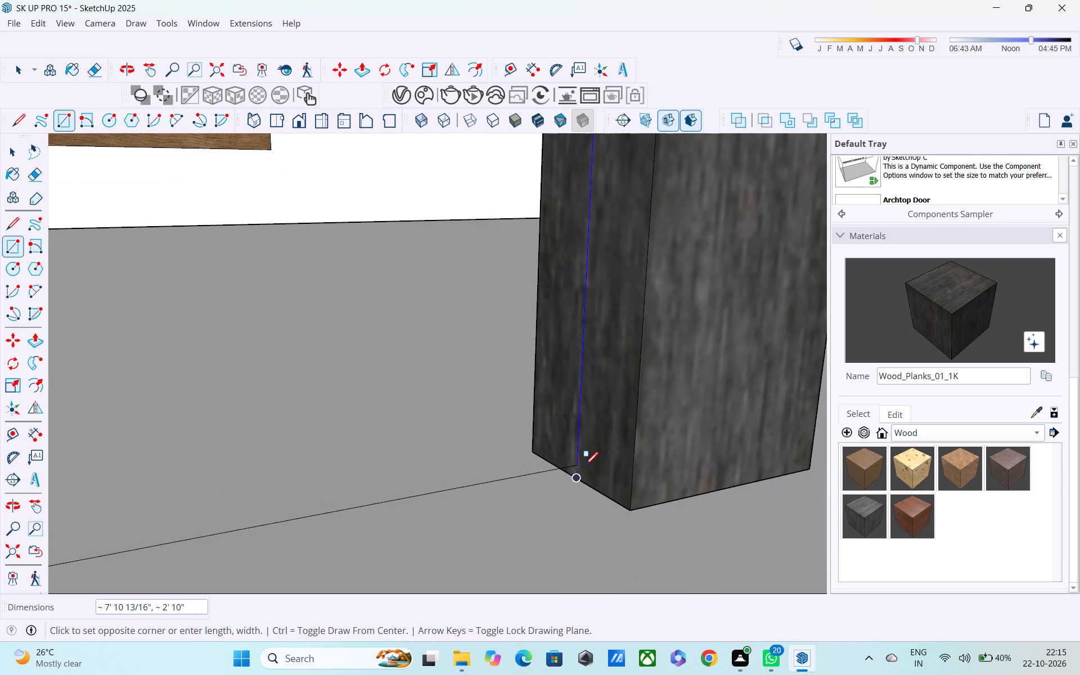
scroll(588, 474, "up", 4)
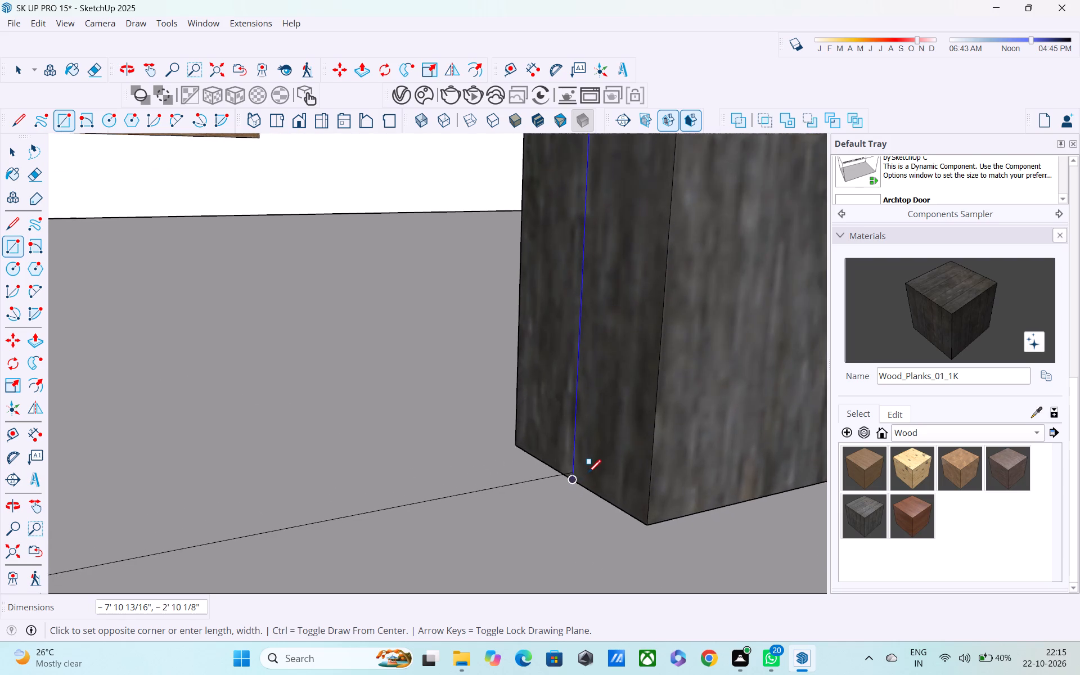
left_click(588, 474)
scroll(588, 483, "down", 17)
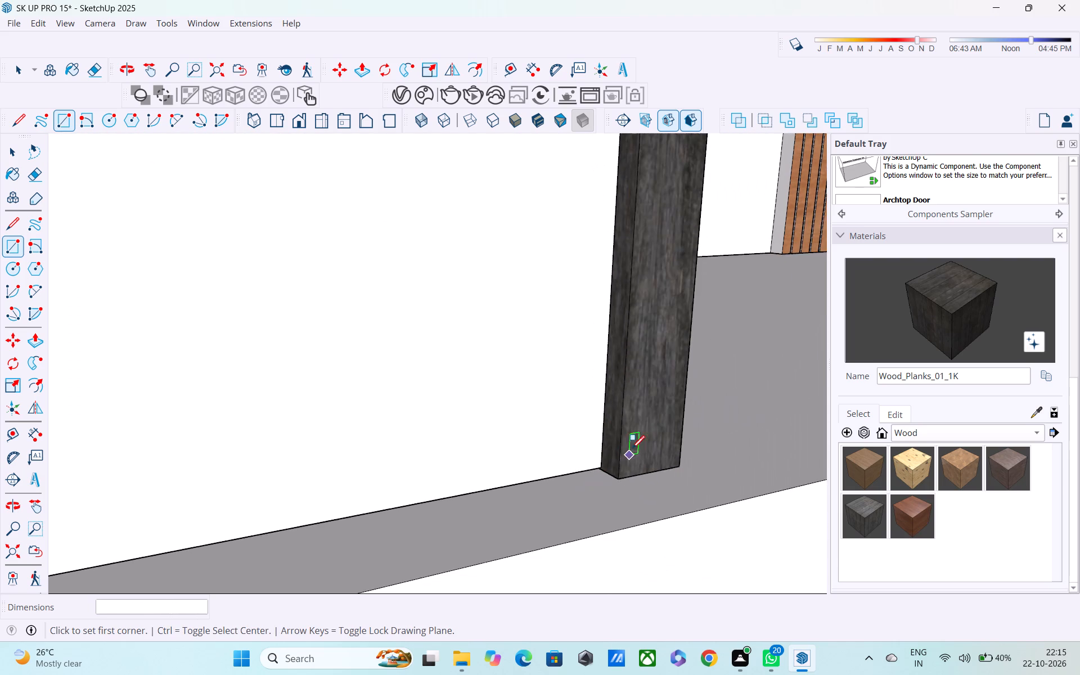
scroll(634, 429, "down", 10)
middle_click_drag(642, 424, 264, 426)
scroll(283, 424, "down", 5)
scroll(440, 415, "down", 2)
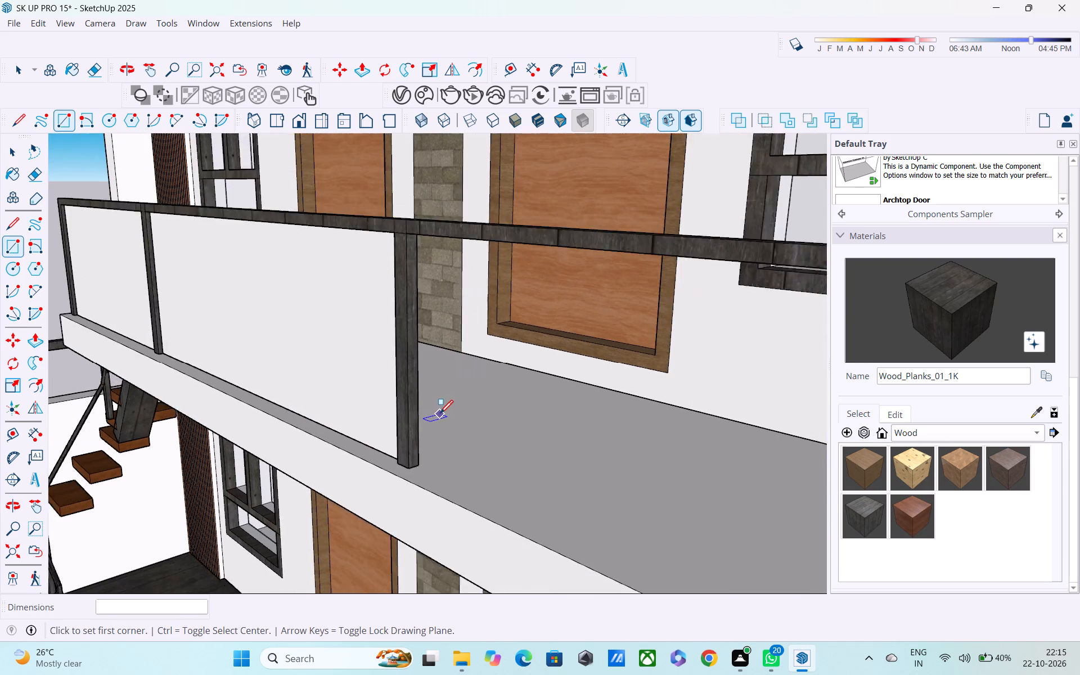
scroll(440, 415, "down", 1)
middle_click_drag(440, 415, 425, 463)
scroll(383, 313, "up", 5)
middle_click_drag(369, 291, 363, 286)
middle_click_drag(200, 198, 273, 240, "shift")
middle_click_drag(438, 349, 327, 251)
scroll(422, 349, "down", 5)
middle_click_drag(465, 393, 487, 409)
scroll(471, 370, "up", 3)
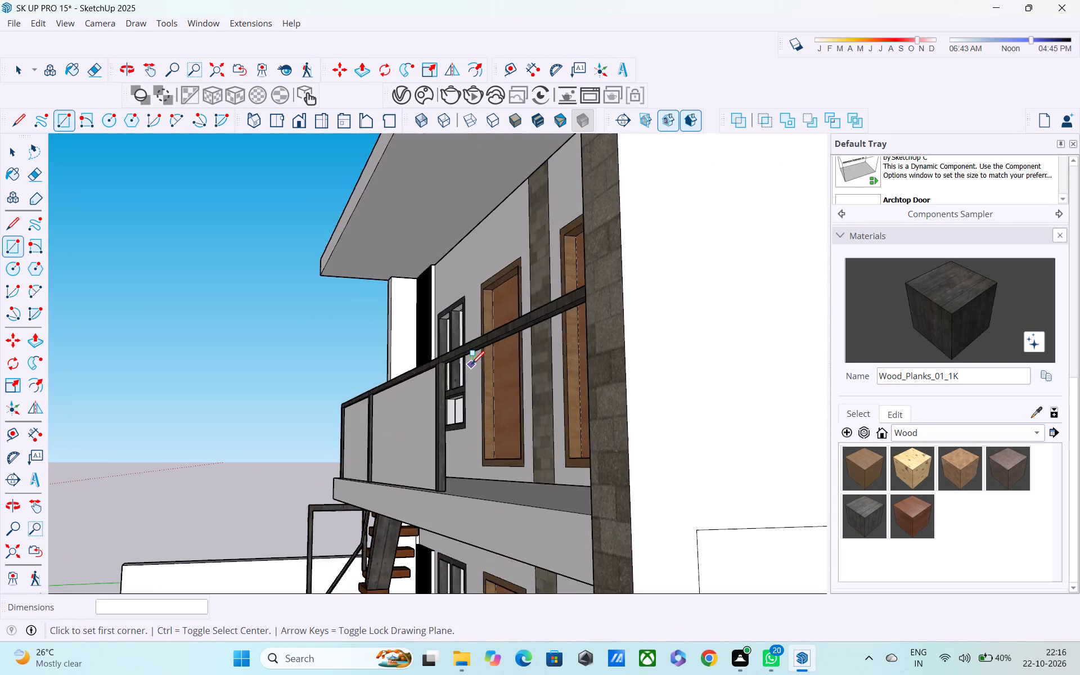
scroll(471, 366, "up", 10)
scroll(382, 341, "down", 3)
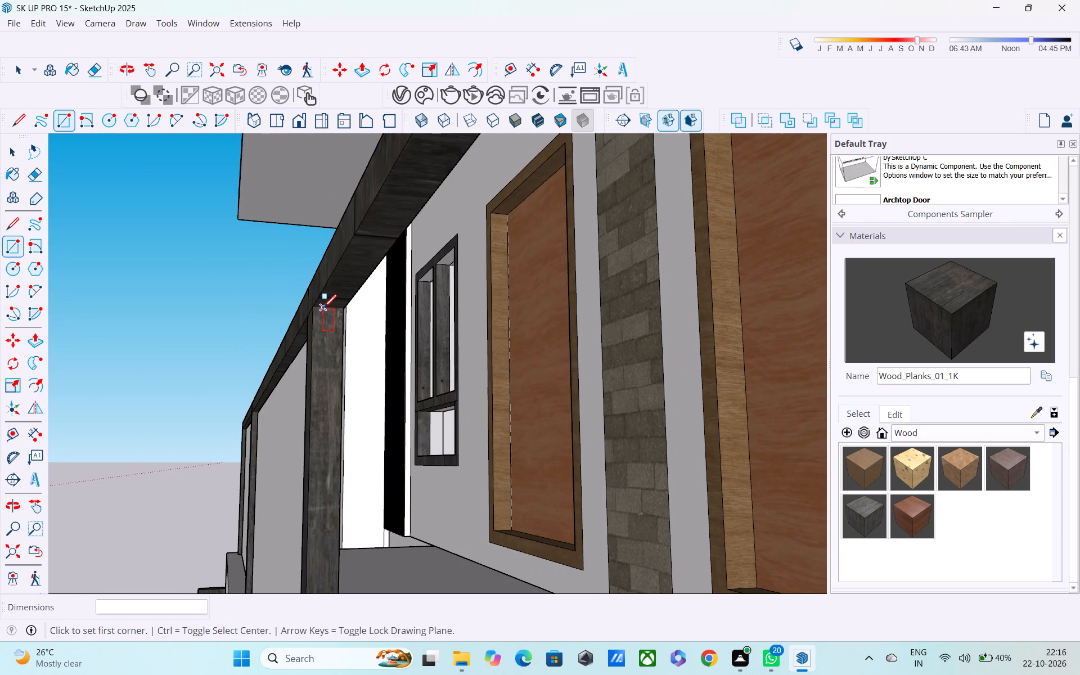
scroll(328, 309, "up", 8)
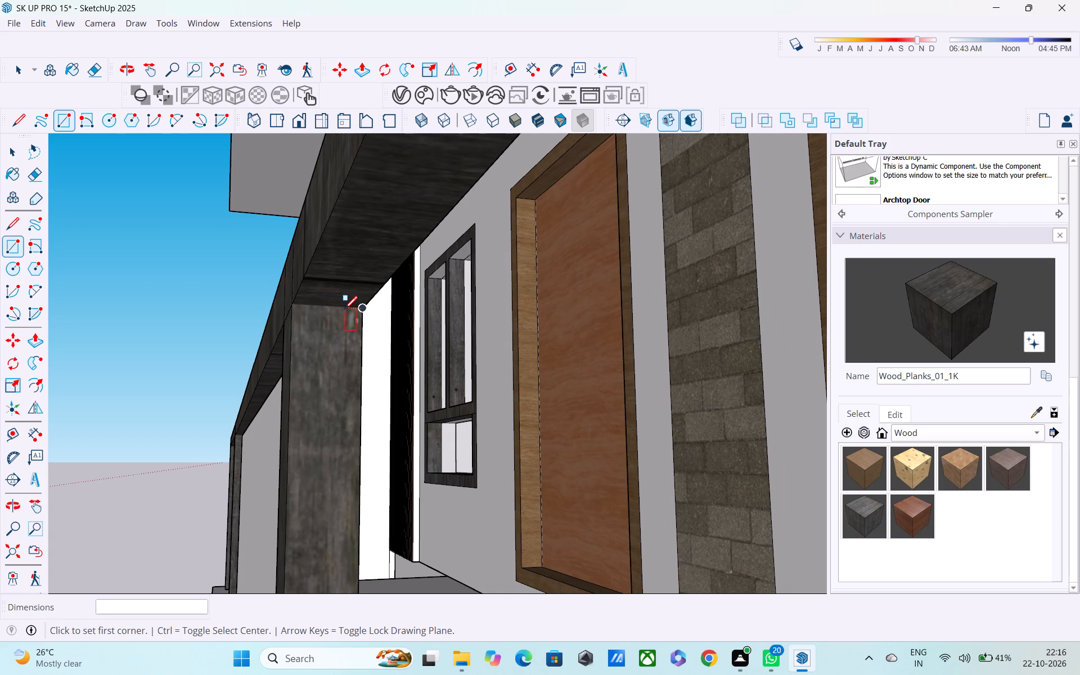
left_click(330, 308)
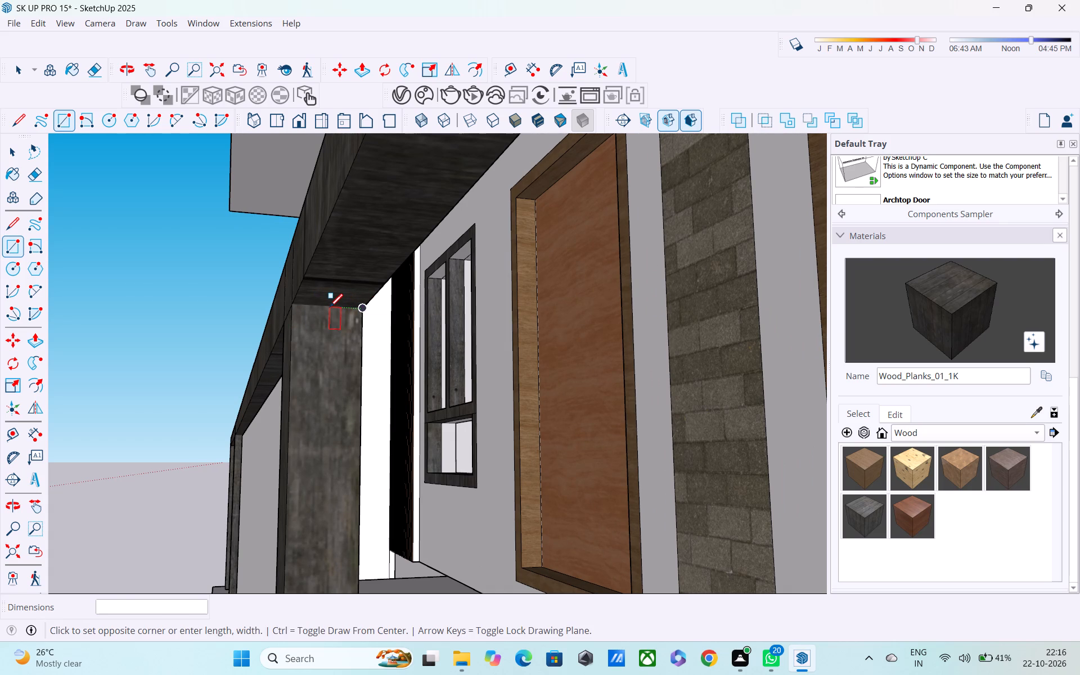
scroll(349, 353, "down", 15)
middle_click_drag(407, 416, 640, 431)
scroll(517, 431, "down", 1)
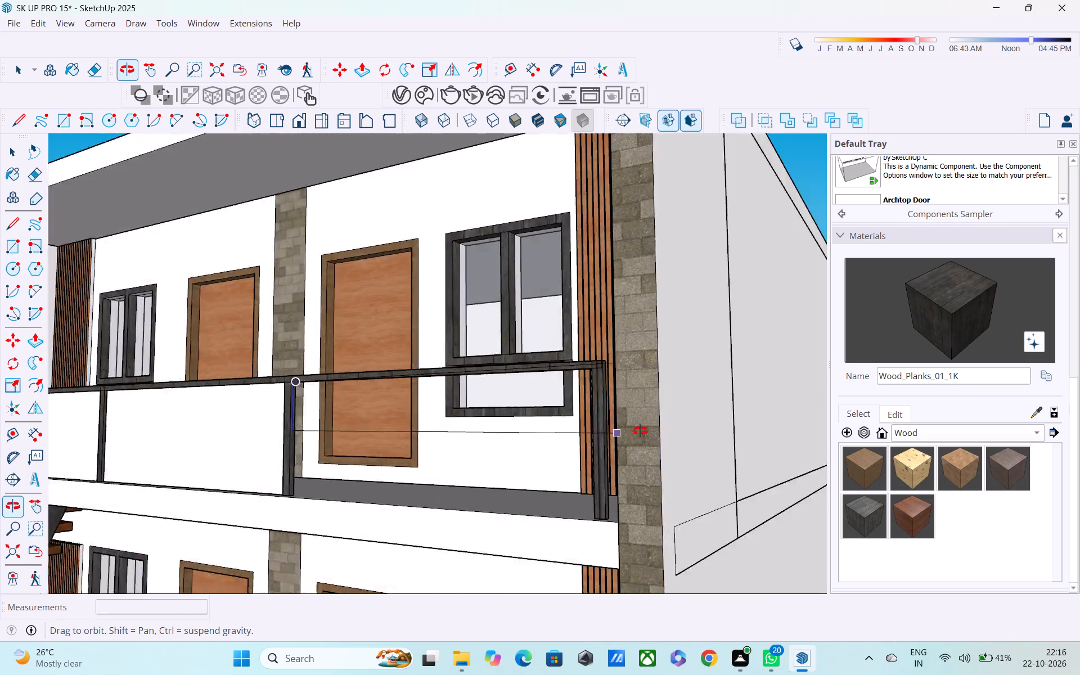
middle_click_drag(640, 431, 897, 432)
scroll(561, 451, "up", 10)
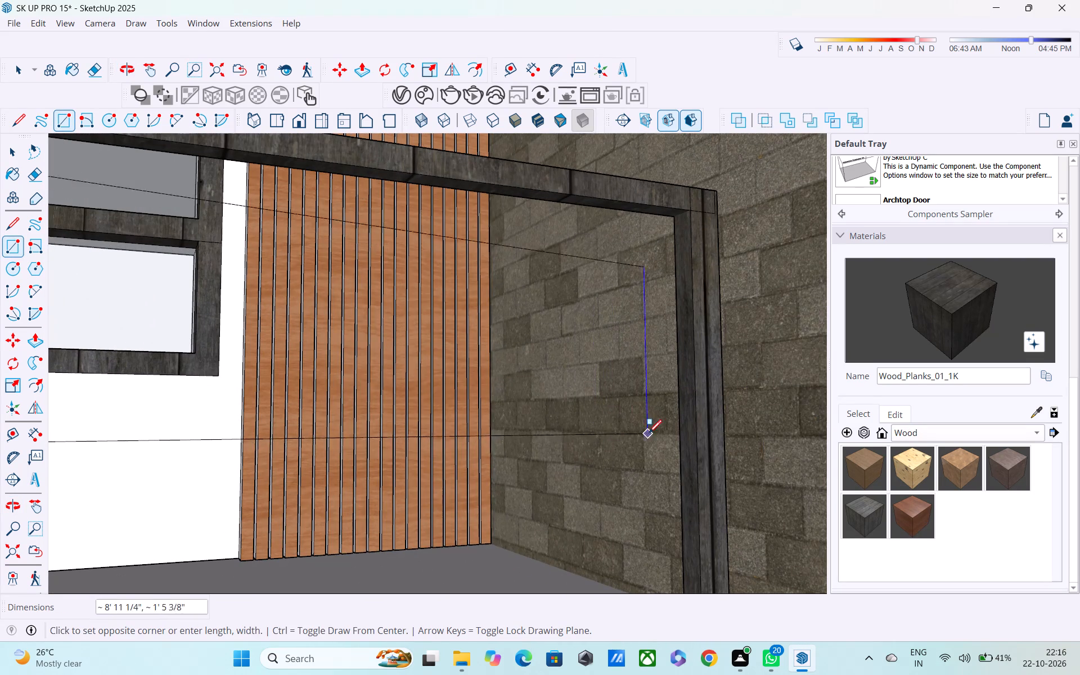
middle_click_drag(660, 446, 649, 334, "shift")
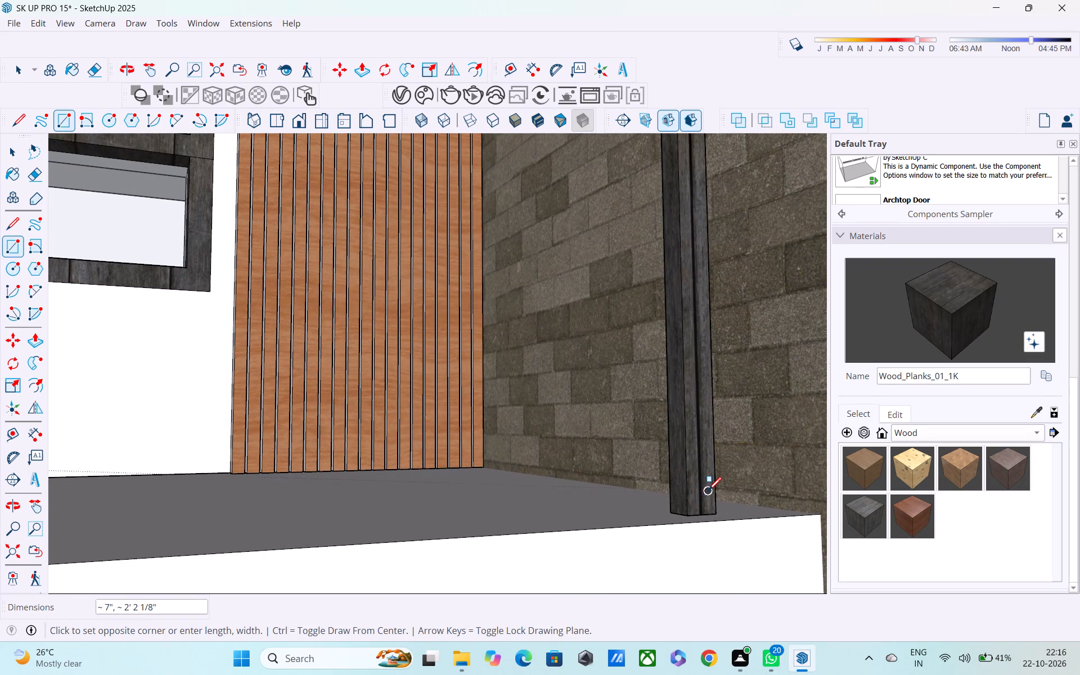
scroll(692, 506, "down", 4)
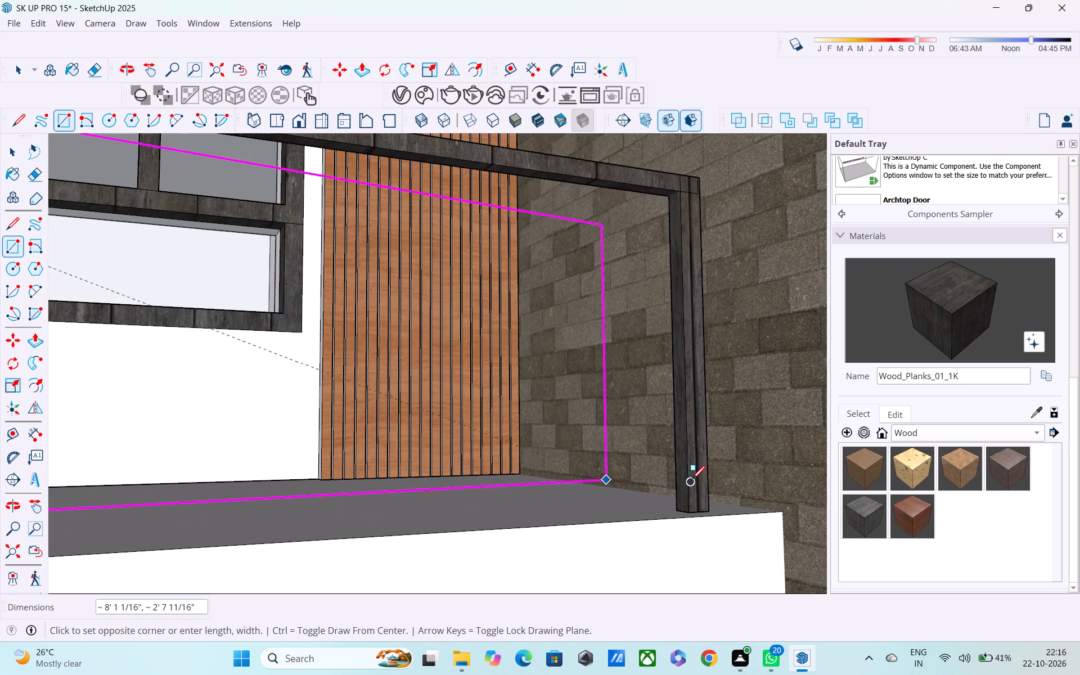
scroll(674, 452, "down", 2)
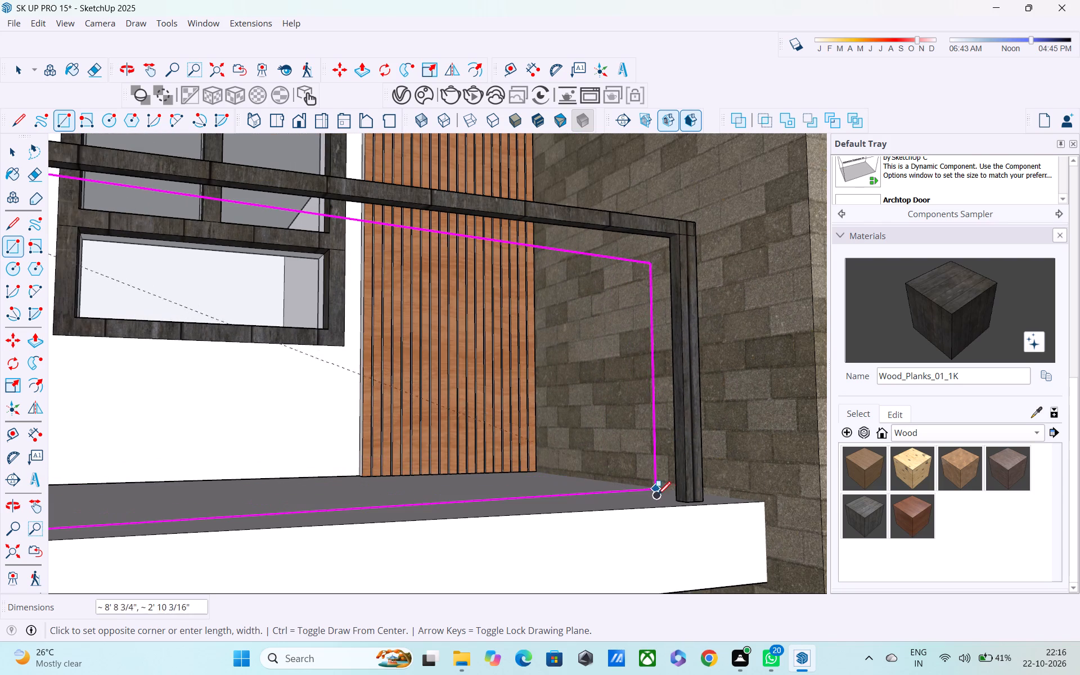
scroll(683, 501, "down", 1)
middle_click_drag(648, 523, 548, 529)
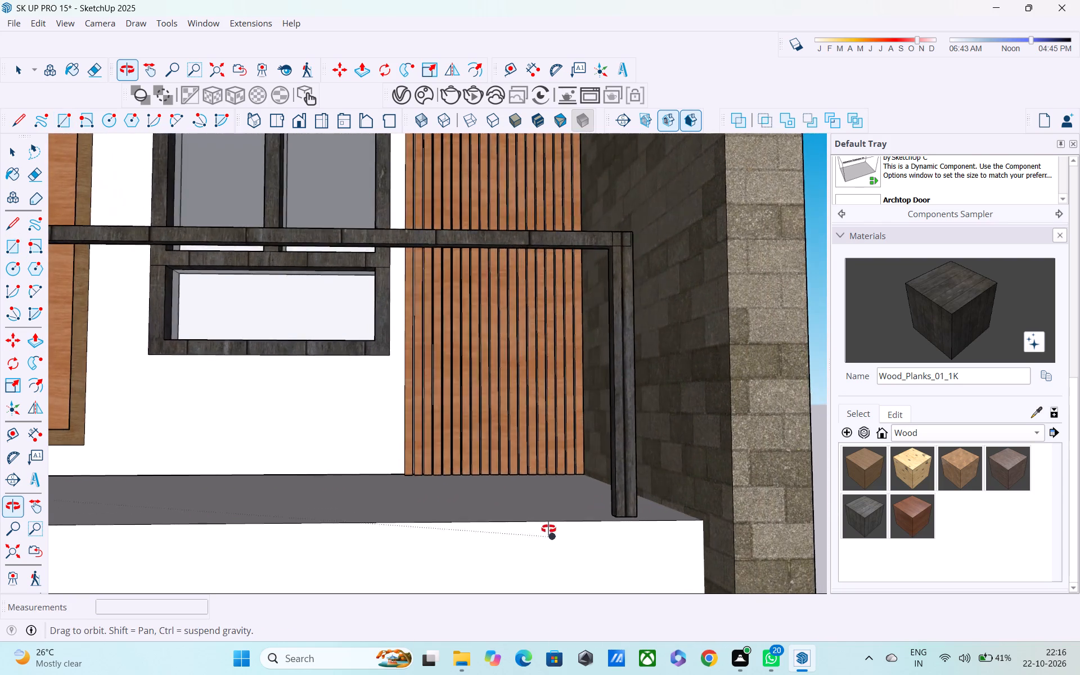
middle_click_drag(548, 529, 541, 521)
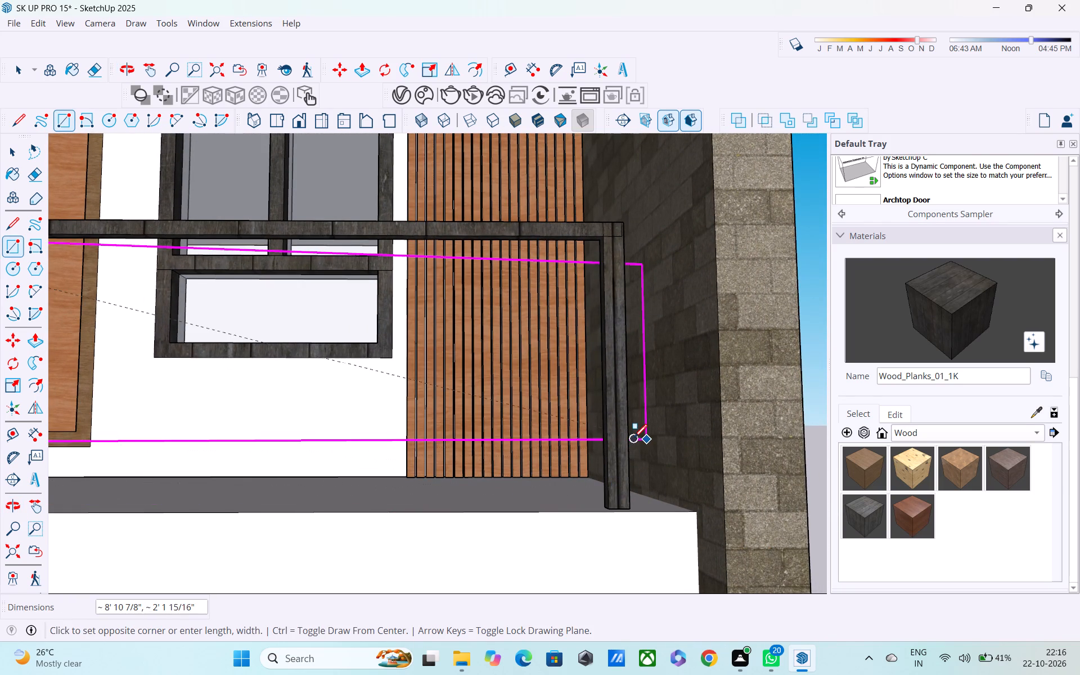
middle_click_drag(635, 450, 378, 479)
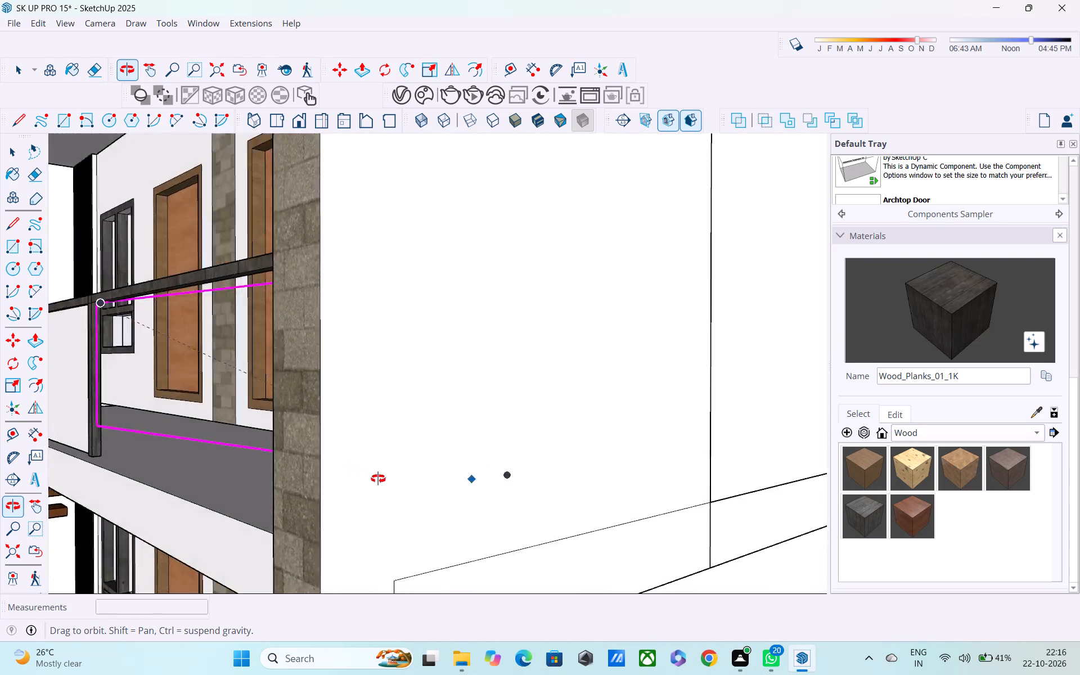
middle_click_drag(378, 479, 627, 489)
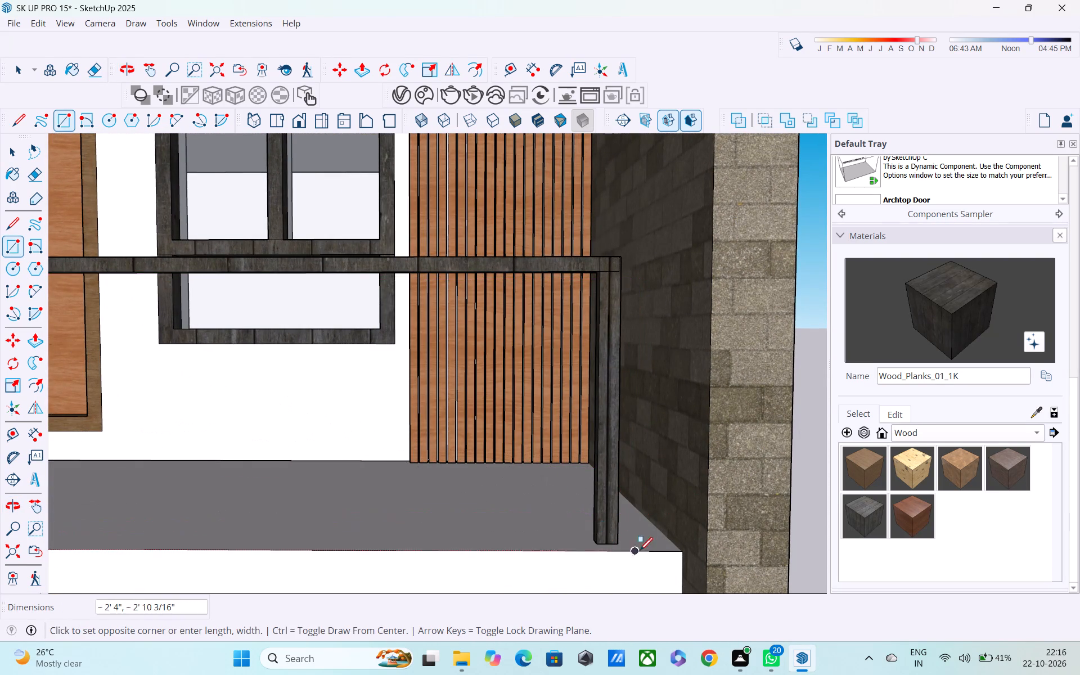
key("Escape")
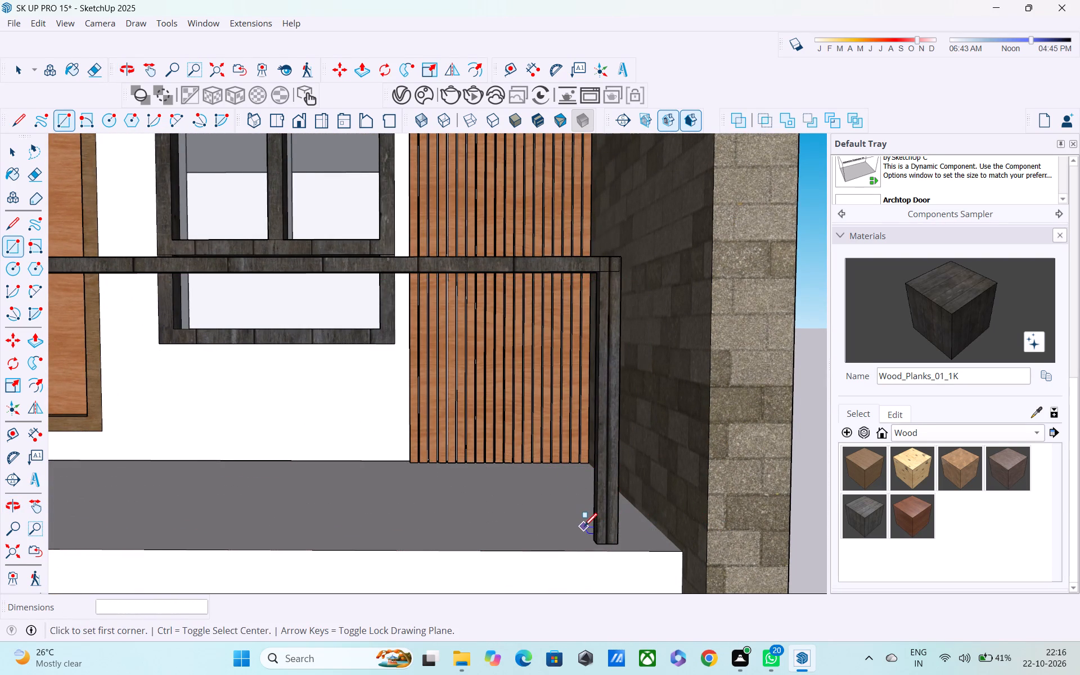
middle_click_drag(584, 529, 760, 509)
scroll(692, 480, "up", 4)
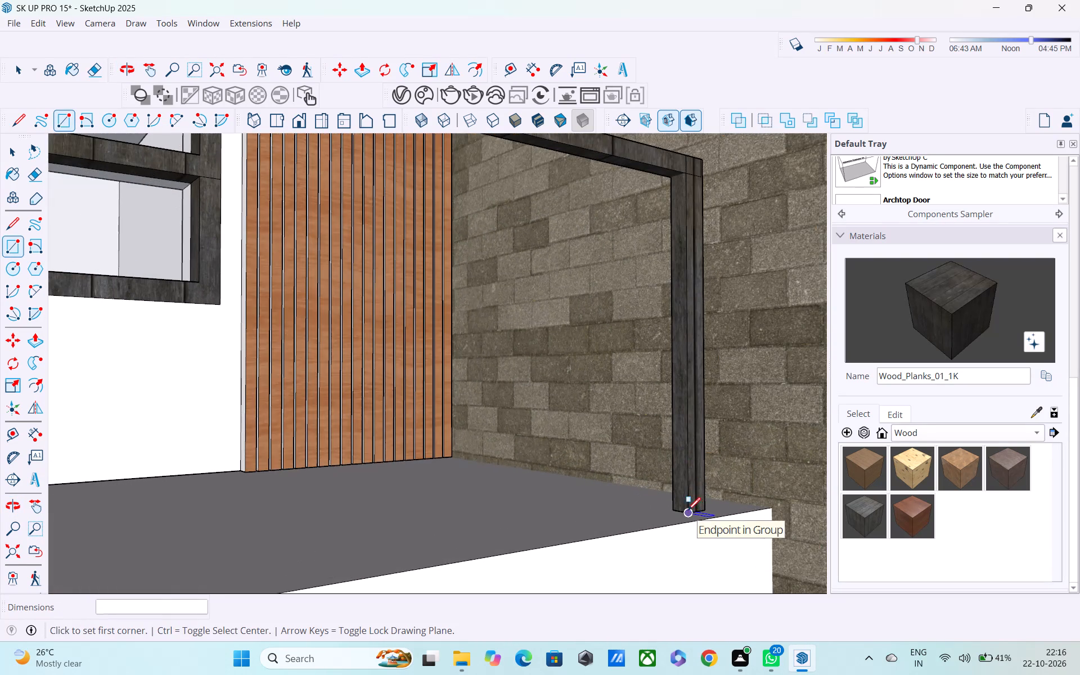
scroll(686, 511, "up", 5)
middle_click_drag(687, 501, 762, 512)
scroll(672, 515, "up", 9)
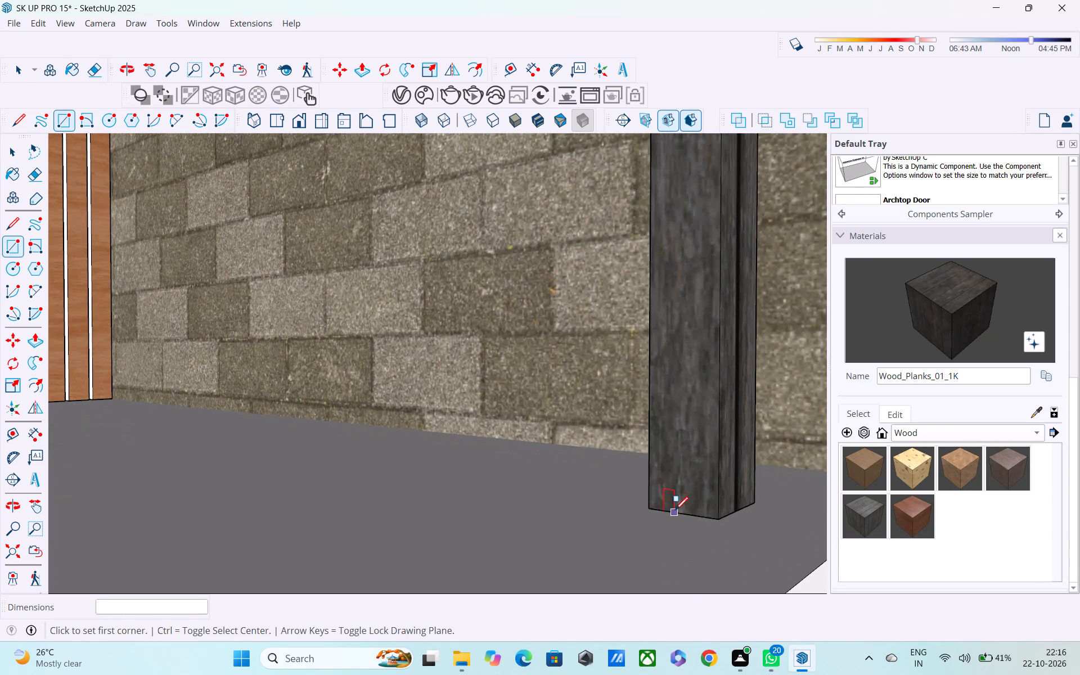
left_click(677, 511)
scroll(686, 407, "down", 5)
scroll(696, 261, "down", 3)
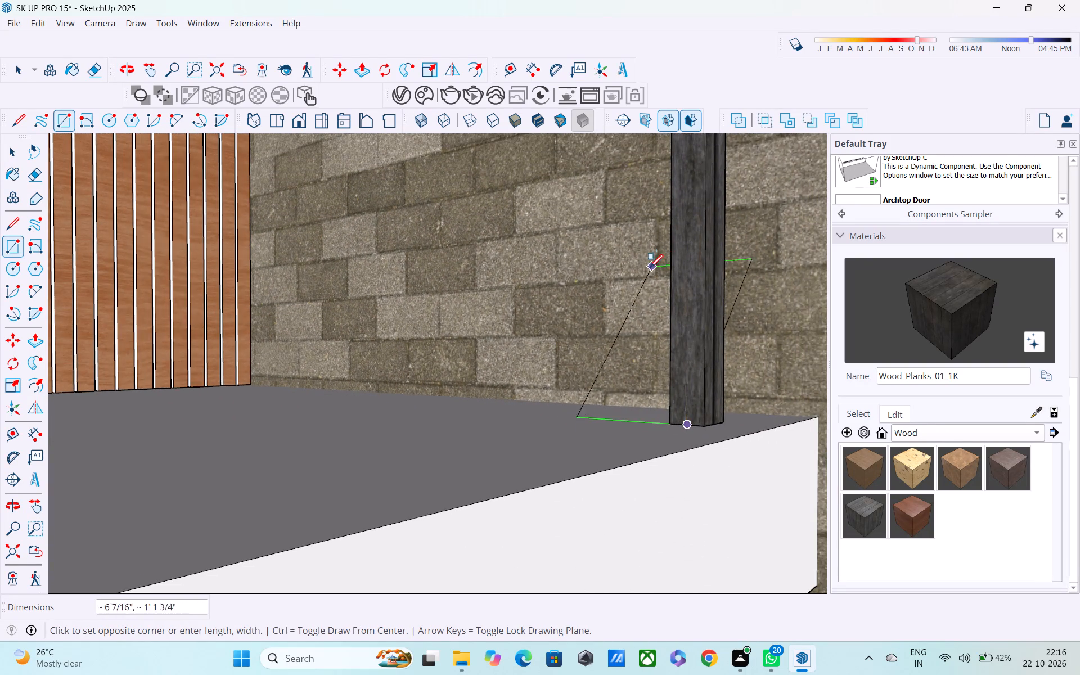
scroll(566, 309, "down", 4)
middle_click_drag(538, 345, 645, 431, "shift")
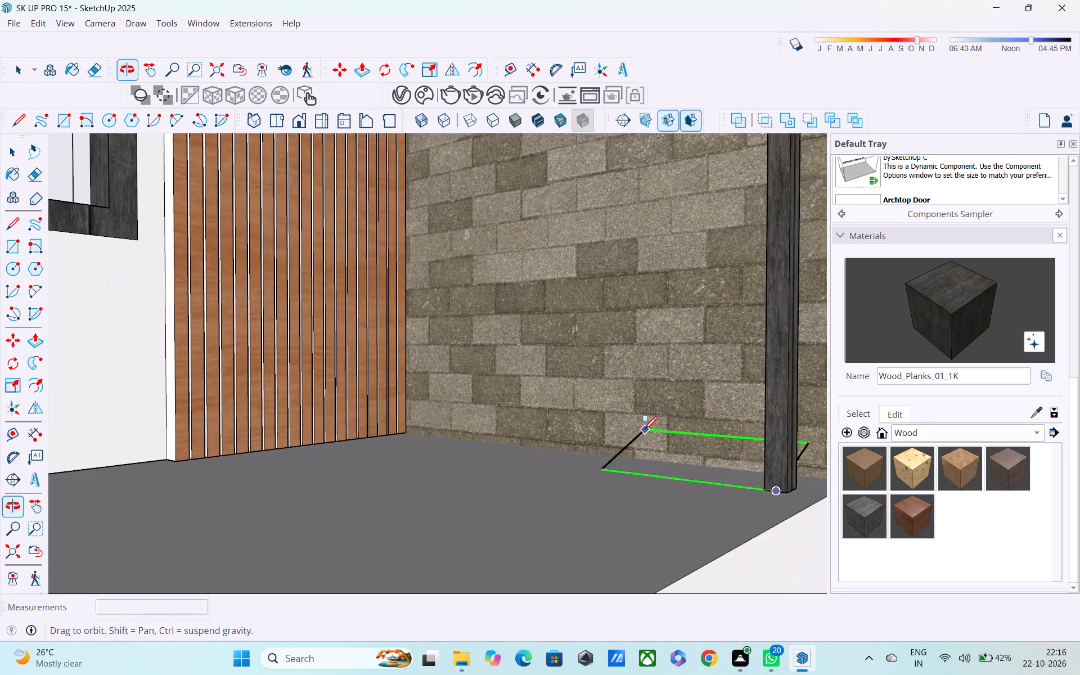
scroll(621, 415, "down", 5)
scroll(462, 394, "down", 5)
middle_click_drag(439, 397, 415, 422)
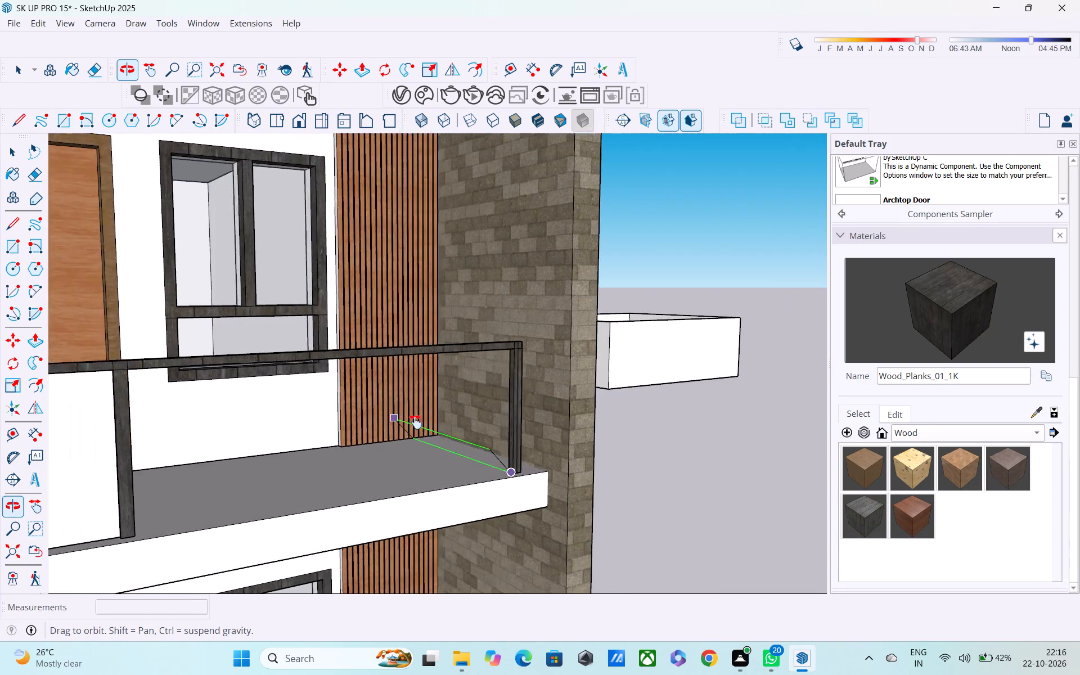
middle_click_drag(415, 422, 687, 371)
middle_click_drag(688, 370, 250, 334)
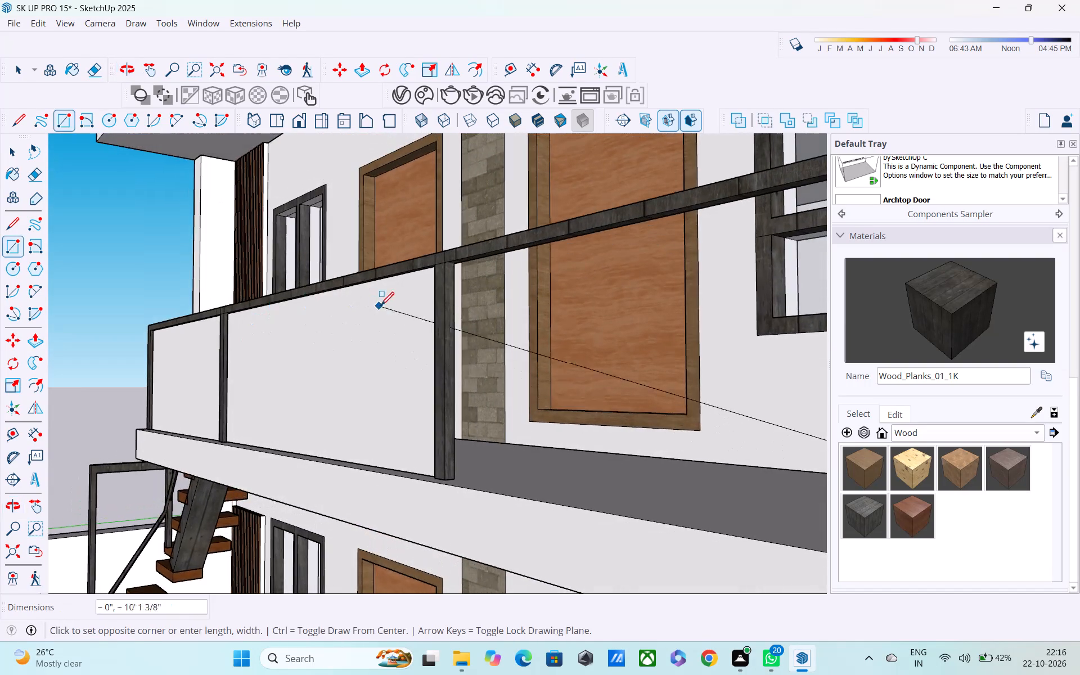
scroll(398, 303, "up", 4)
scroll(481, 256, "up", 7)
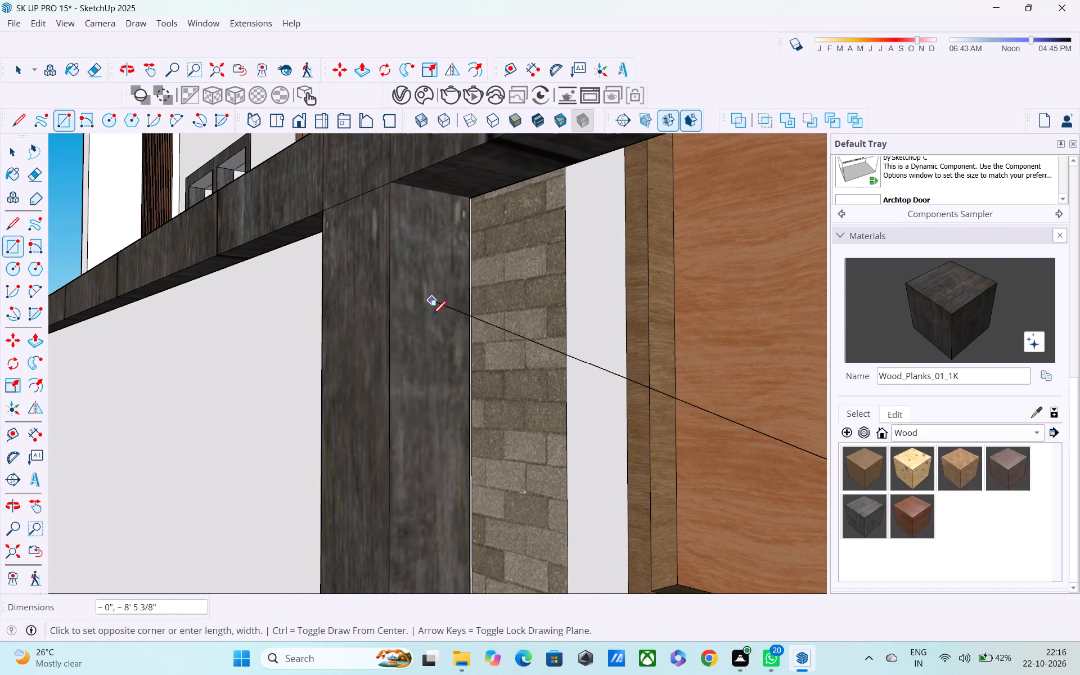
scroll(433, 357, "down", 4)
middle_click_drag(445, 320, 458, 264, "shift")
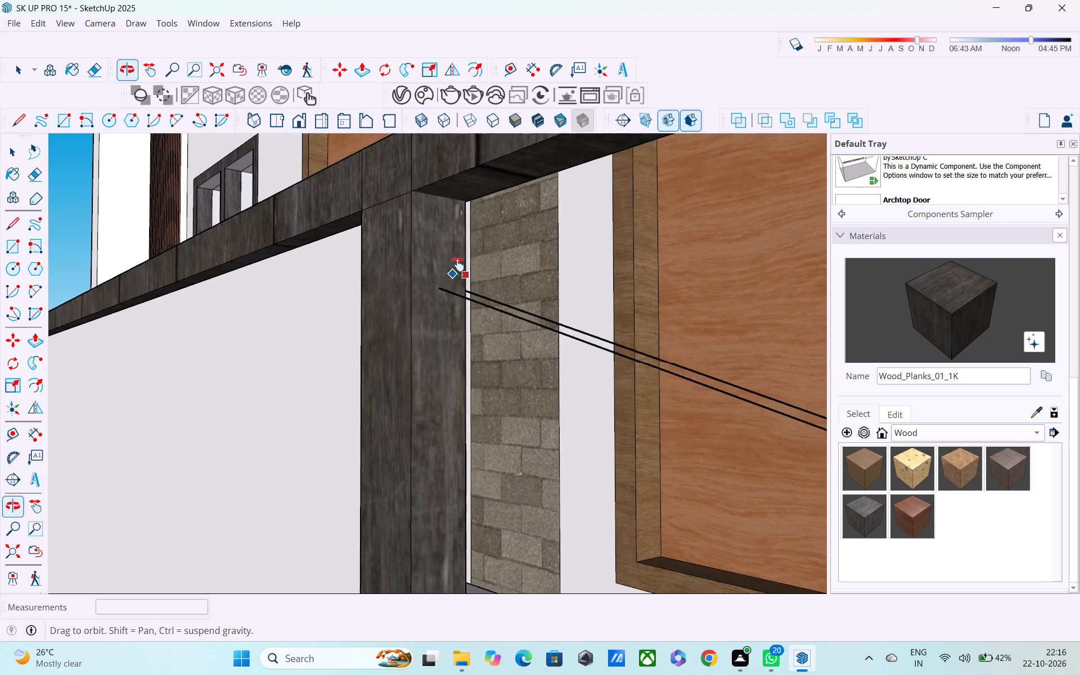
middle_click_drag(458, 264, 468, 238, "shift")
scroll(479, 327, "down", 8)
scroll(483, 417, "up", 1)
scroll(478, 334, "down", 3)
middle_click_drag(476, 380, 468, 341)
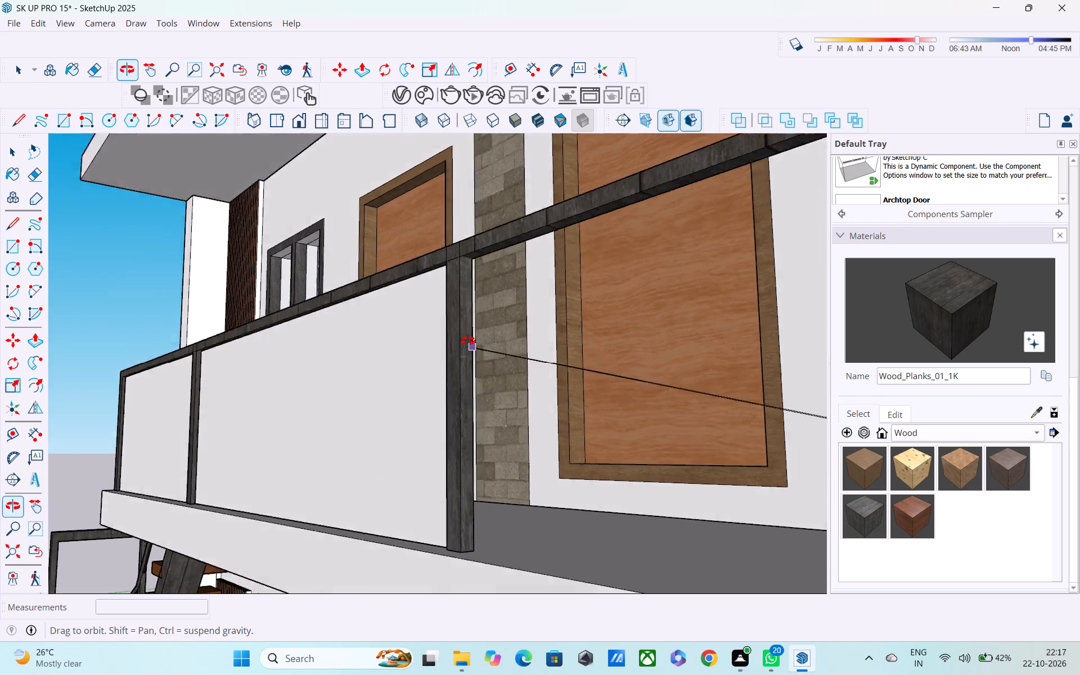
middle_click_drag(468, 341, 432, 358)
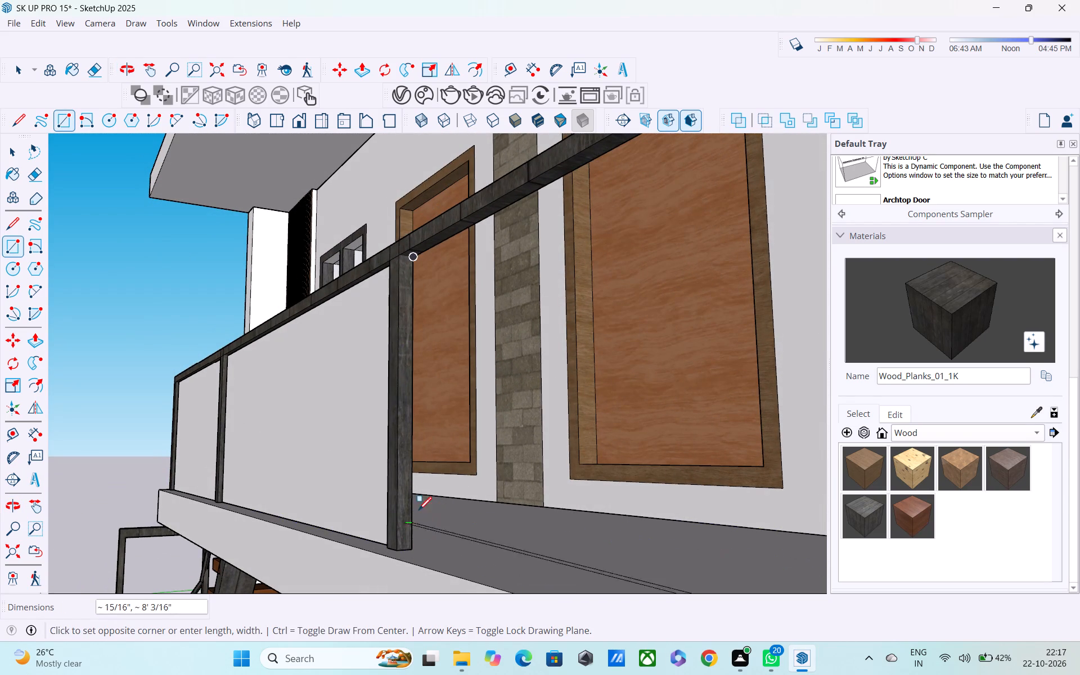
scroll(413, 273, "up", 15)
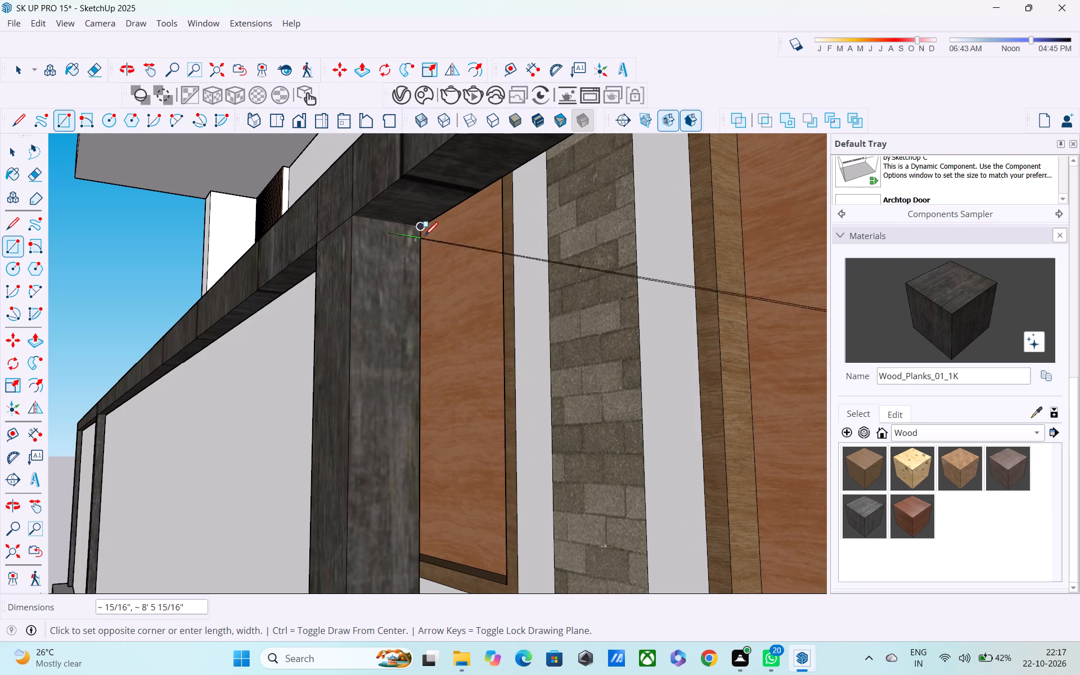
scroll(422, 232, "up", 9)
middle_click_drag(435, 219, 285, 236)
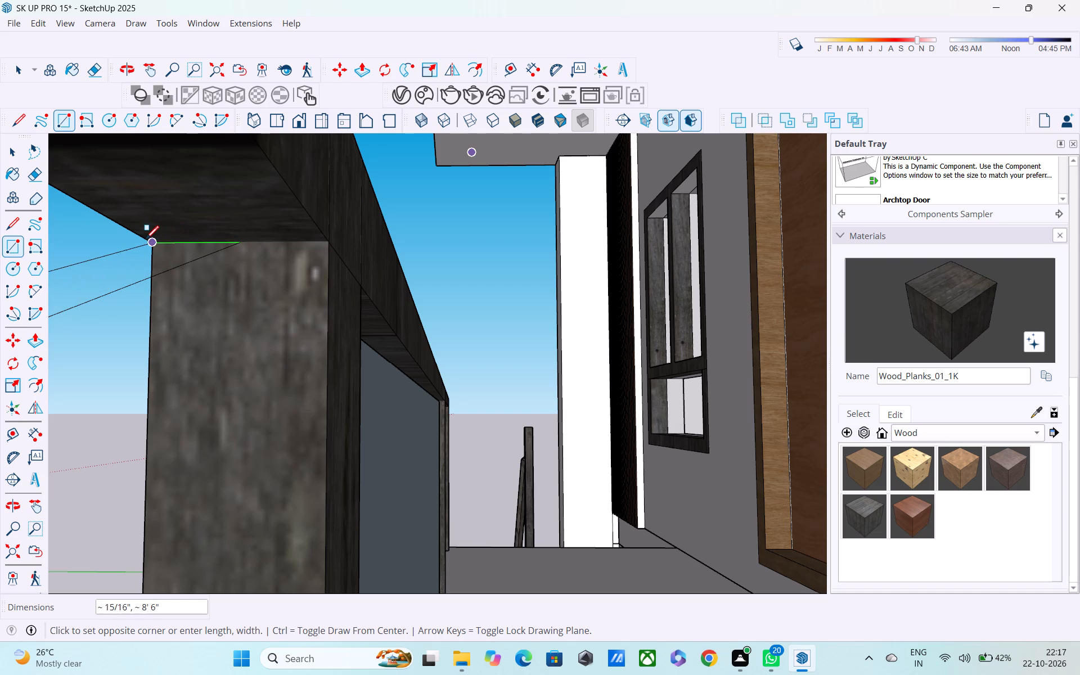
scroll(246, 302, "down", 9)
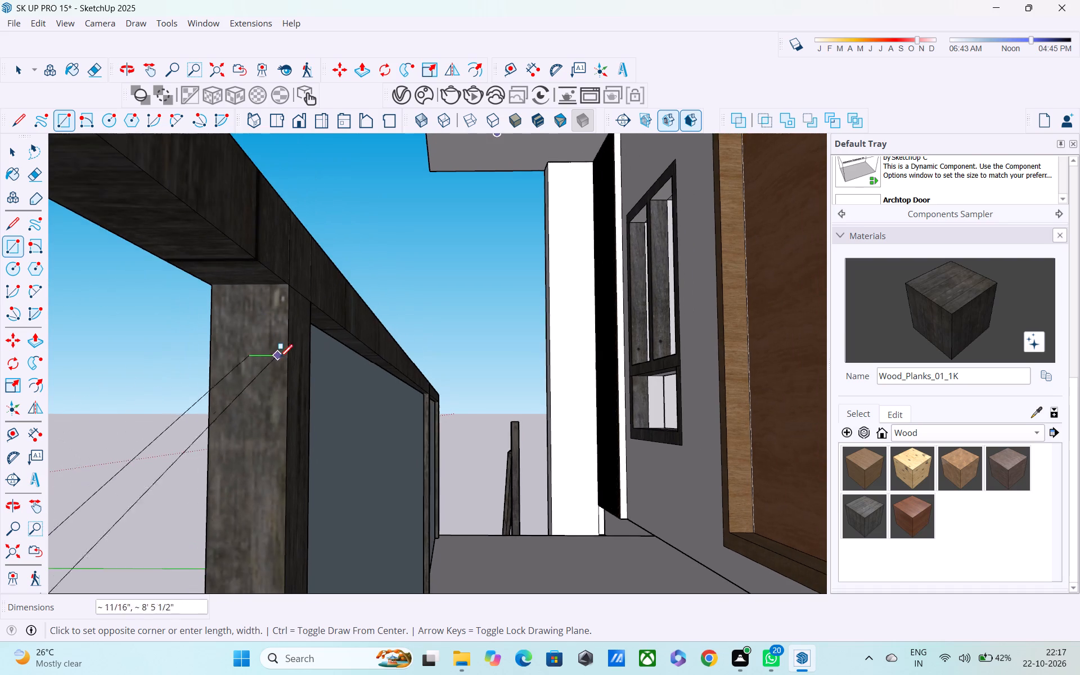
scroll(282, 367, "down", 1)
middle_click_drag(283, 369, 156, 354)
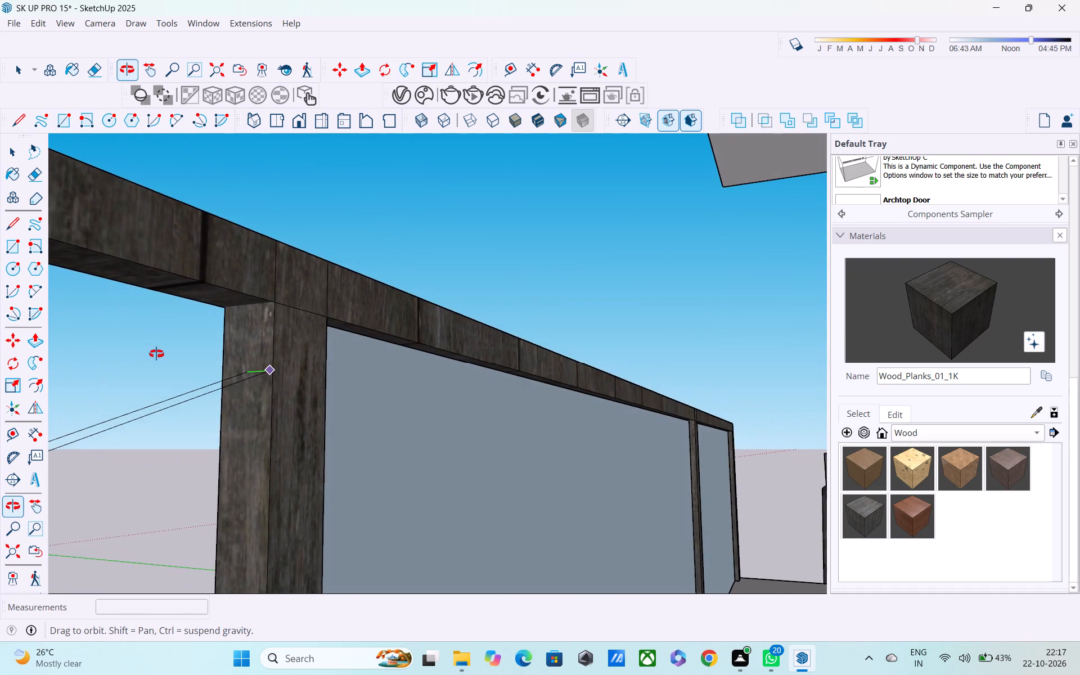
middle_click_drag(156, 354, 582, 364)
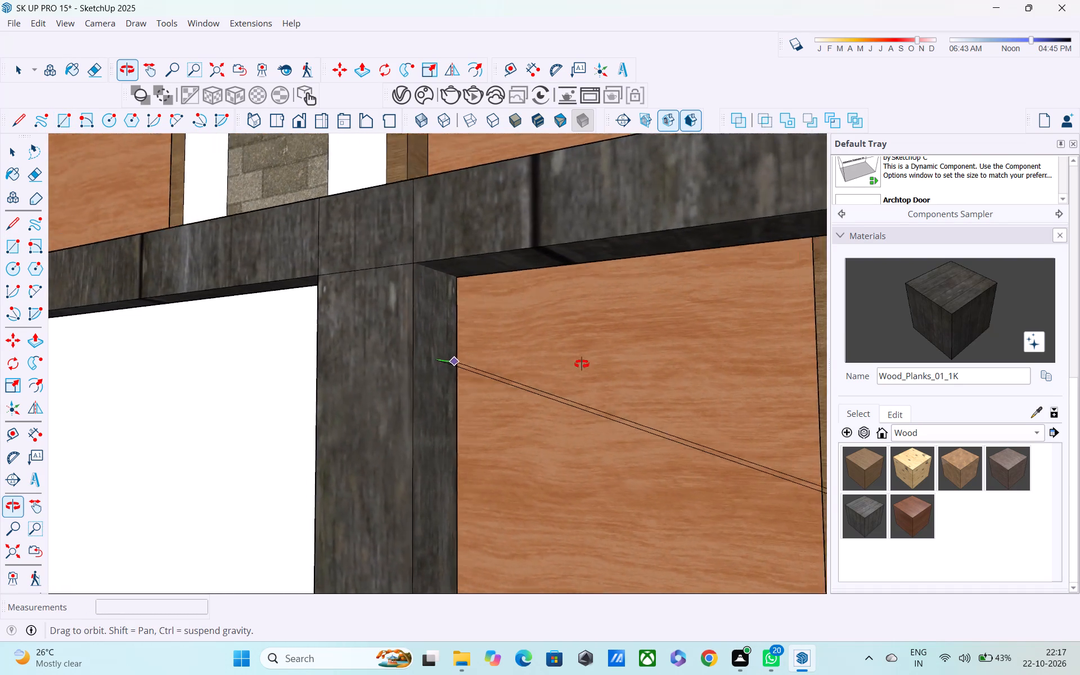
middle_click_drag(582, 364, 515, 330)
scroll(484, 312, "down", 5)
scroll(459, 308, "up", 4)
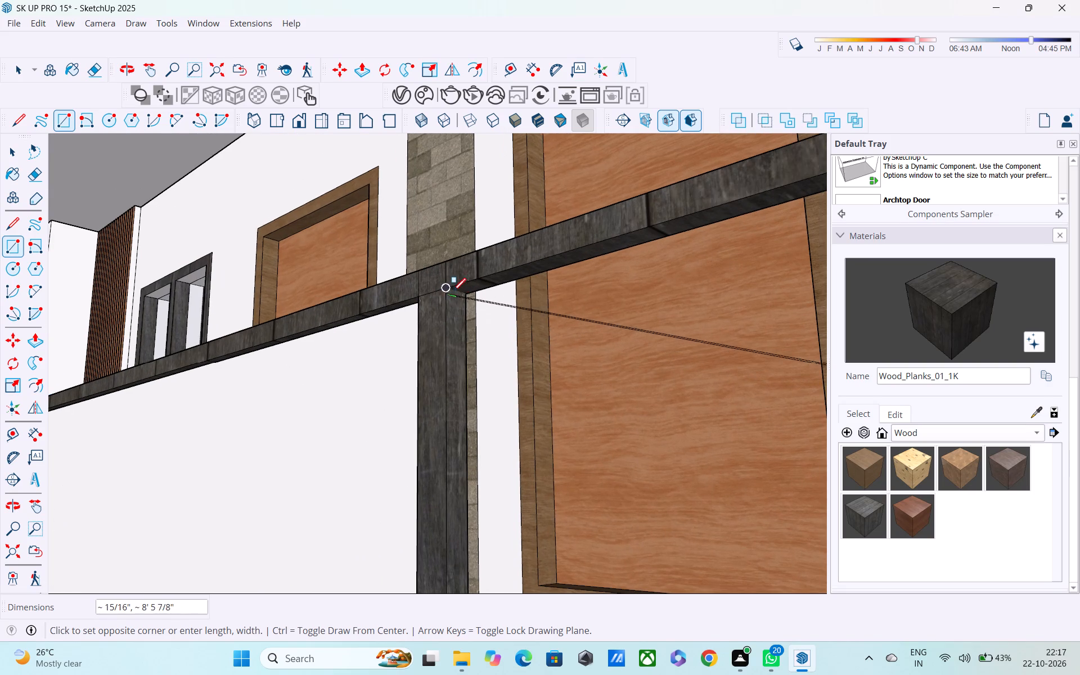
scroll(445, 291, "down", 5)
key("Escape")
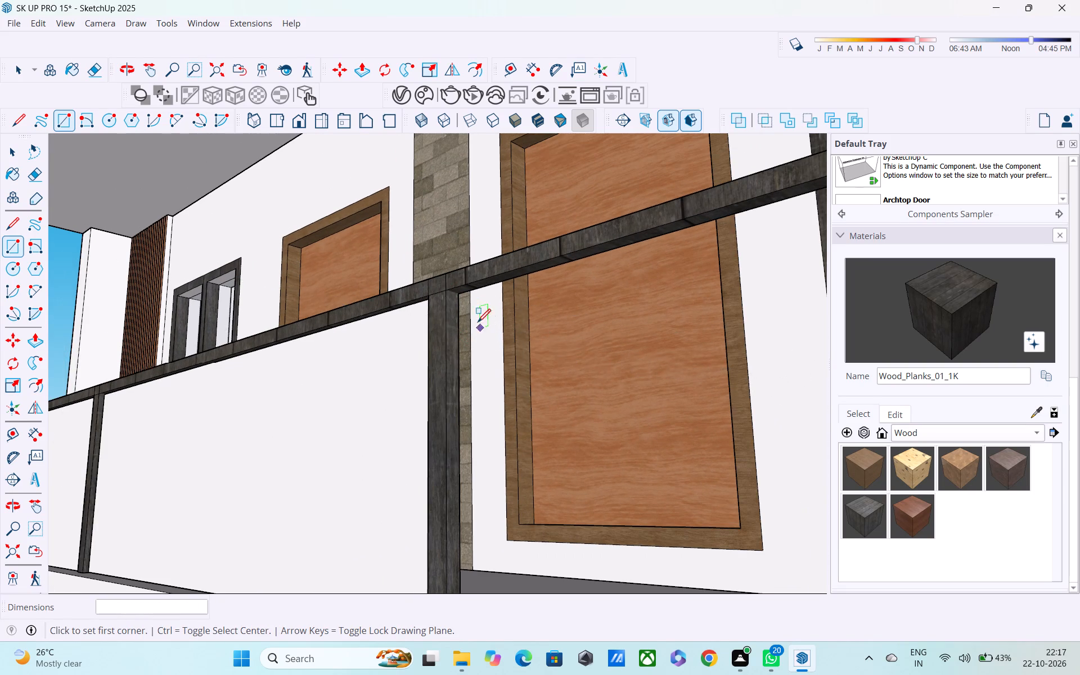
Draw a rectangle about 8' by 2' 10" filling the third railing bay, from under the handrail at the third post to the last post's foot.
scroll(469, 312, "up", 8)
scroll(408, 251, "up", 4)
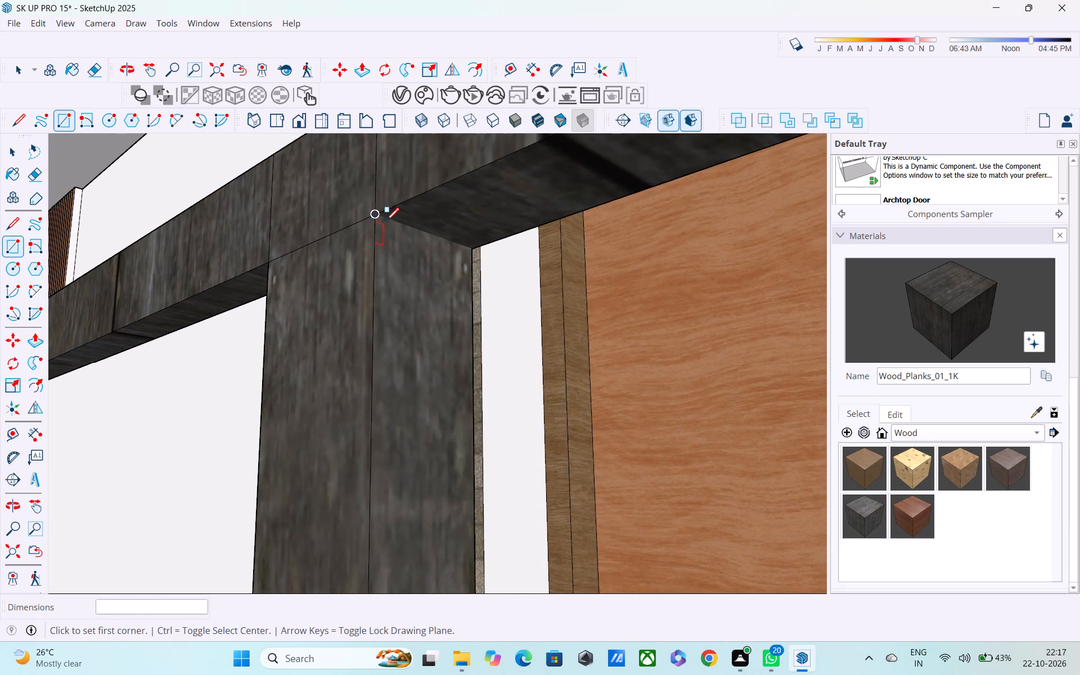
left_click(471, 250)
scroll(496, 292, "down", 4)
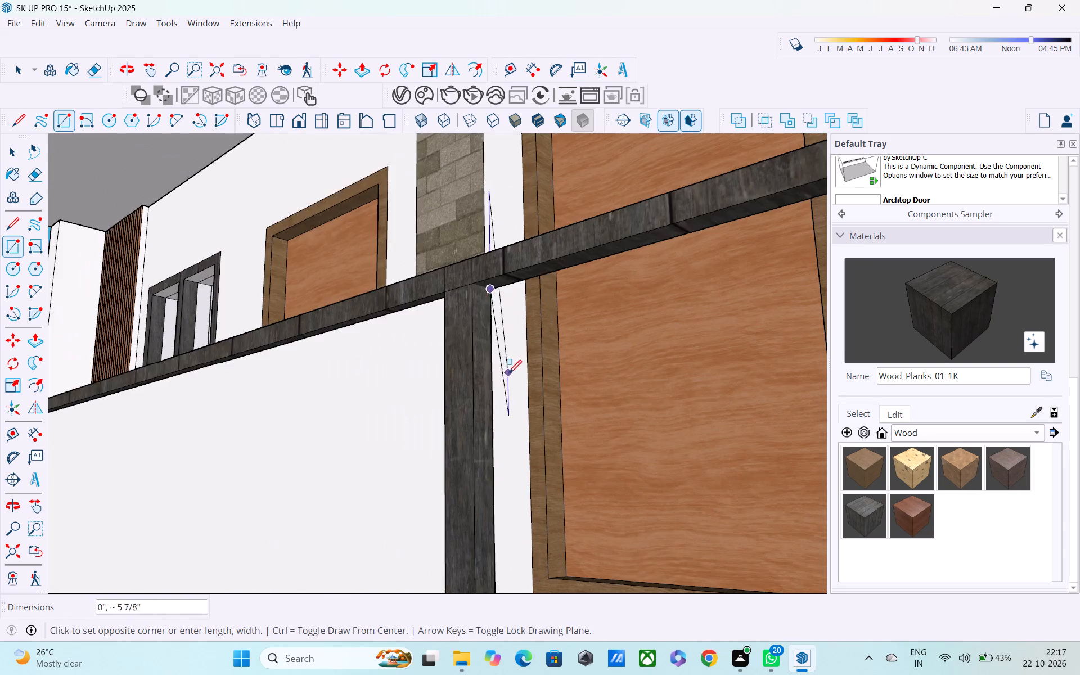
scroll(521, 378, "down", 5)
scroll(584, 415, "down", 4)
middle_click_drag(624, 441, 334, 263, "shift")
middle_click_drag(334, 263, 336, 266)
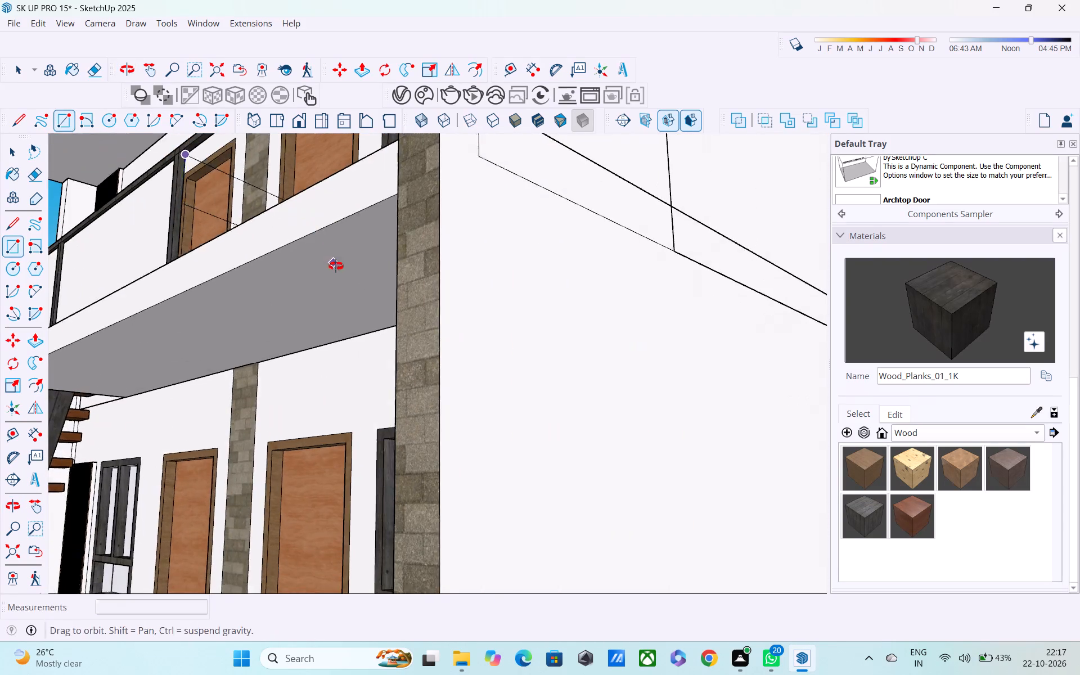
middle_click_drag(336, 266, 575, 428)
scroll(761, 402, "up", 4)
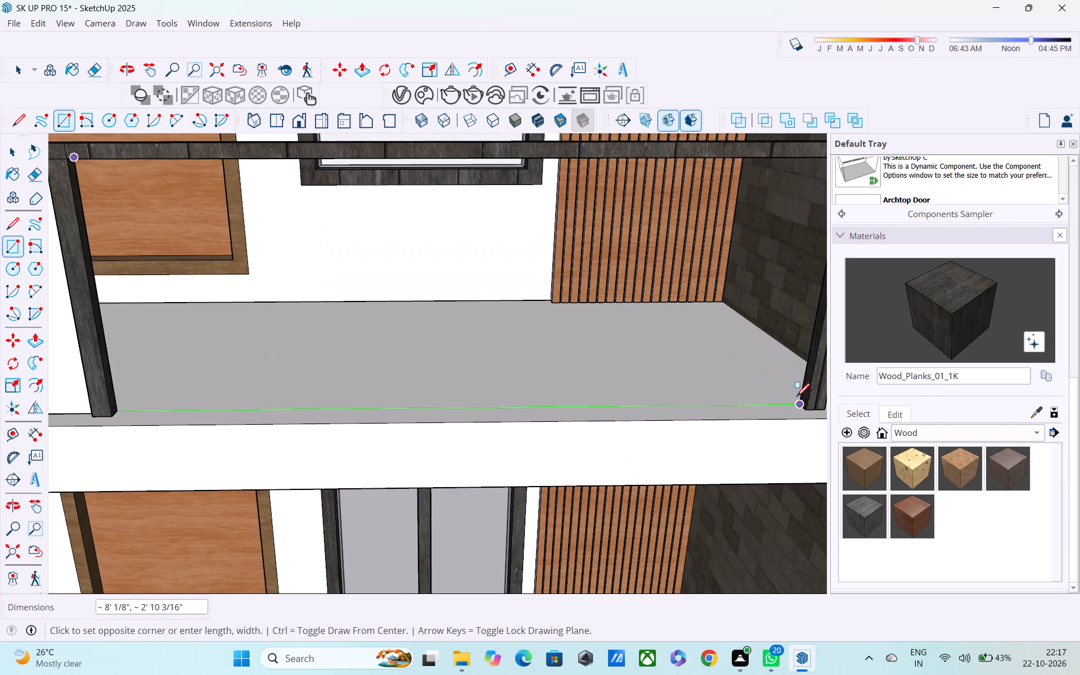
scroll(796, 398, "up", 1)
left_click(799, 406)
middle_click_drag(793, 409, 761, 376)
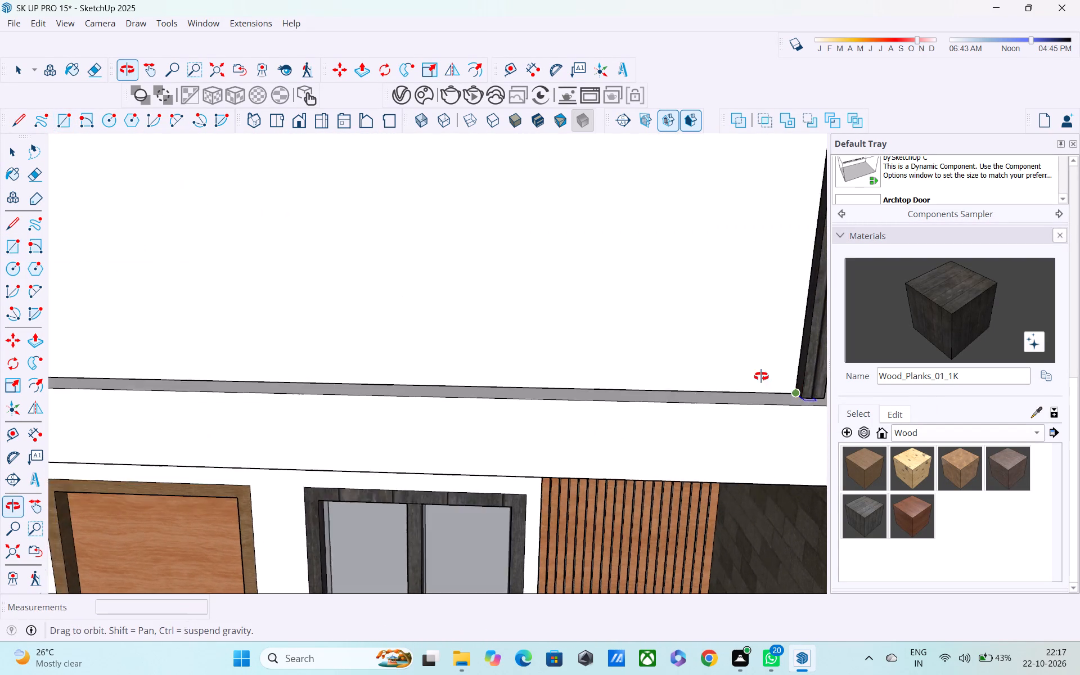
middle_click_drag(761, 376, 697, 357)
scroll(598, 357, "down", 8)
middle_click_drag(565, 359, 369, 341)
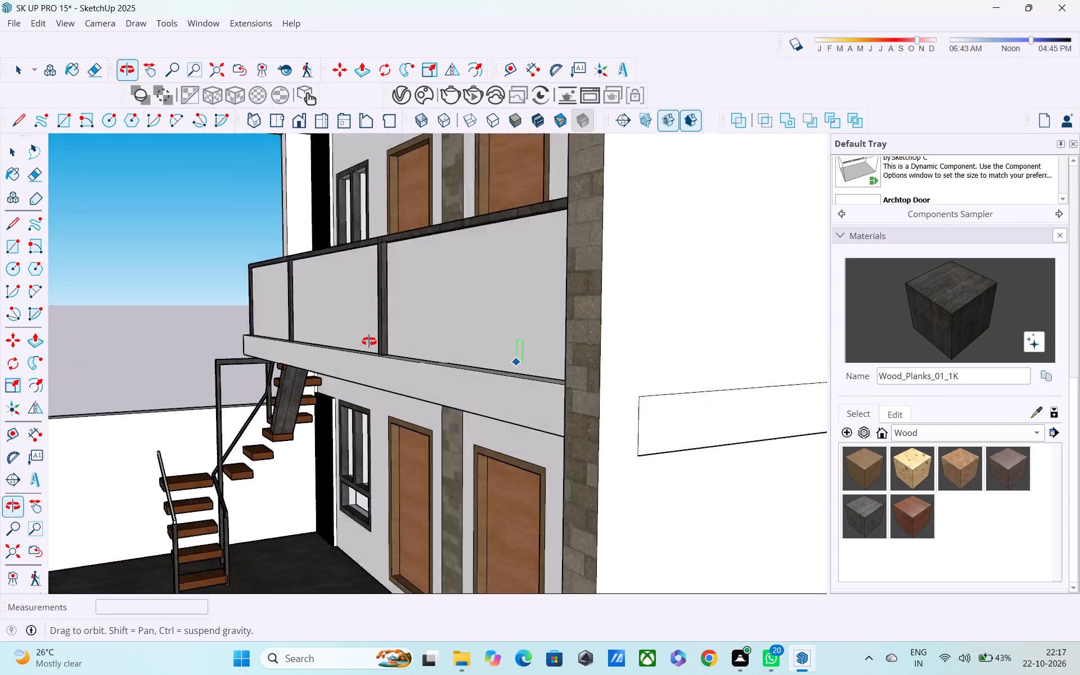
middle_click_drag(369, 341, 452, 350)
scroll(453, 350, "up", 1)
key("space")
Paint all three balcony railing infill panels with the Glass_Basic_01 material from the Glass collection.
left_click(897, 430)
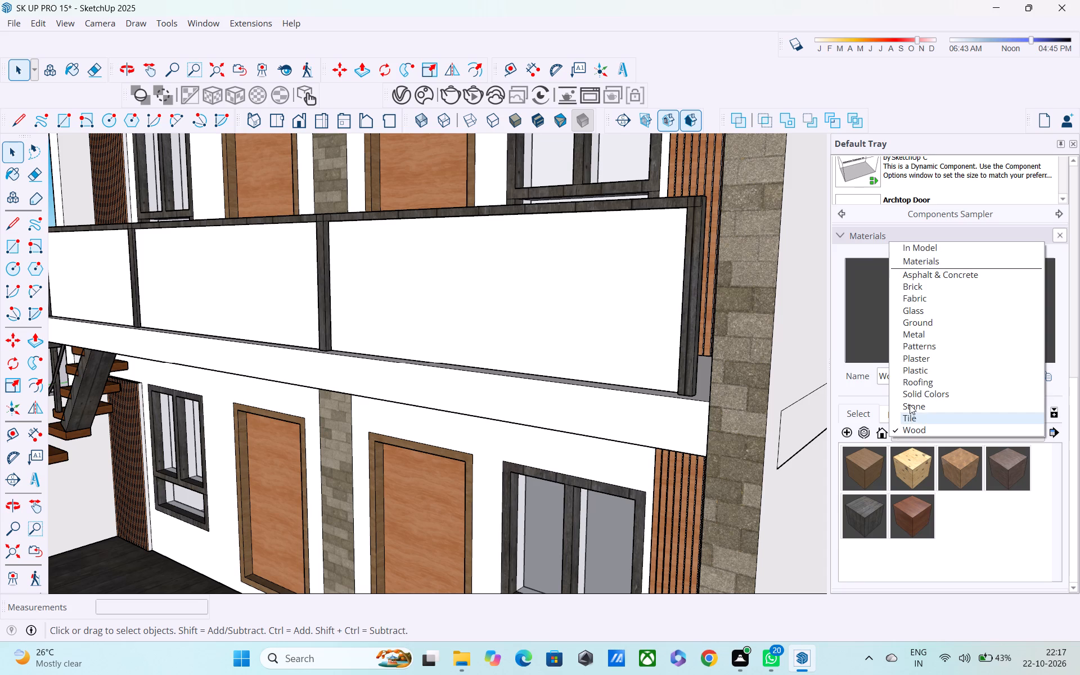
left_click(914, 309)
left_click_drag(871, 466, 865, 463)
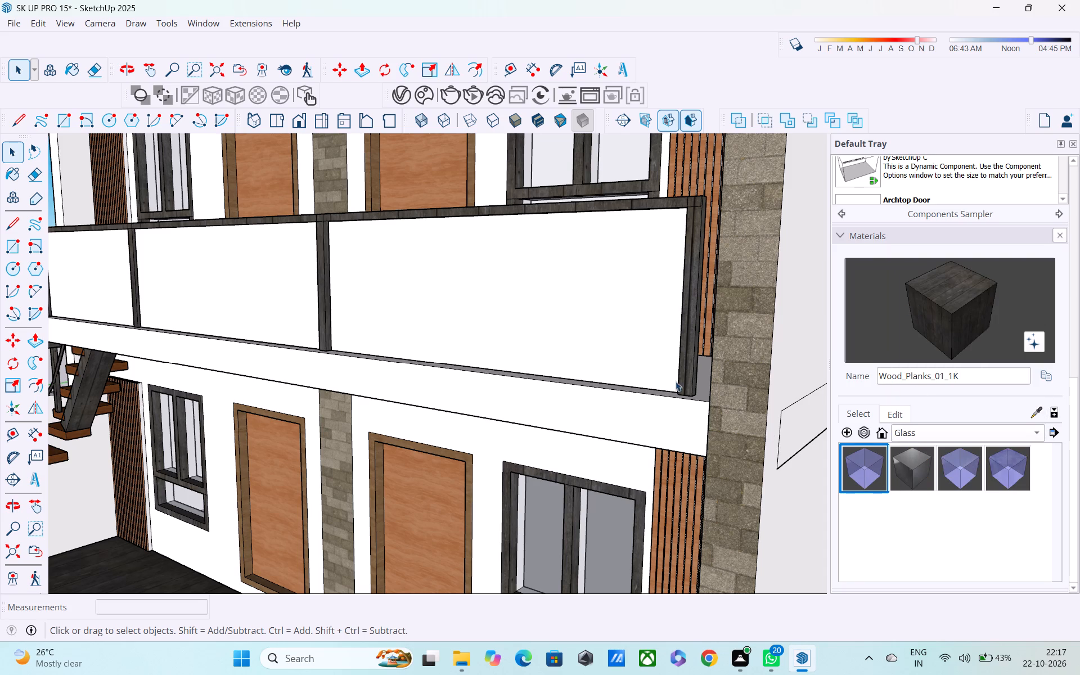
left_click(633, 336)
left_click(879, 458)
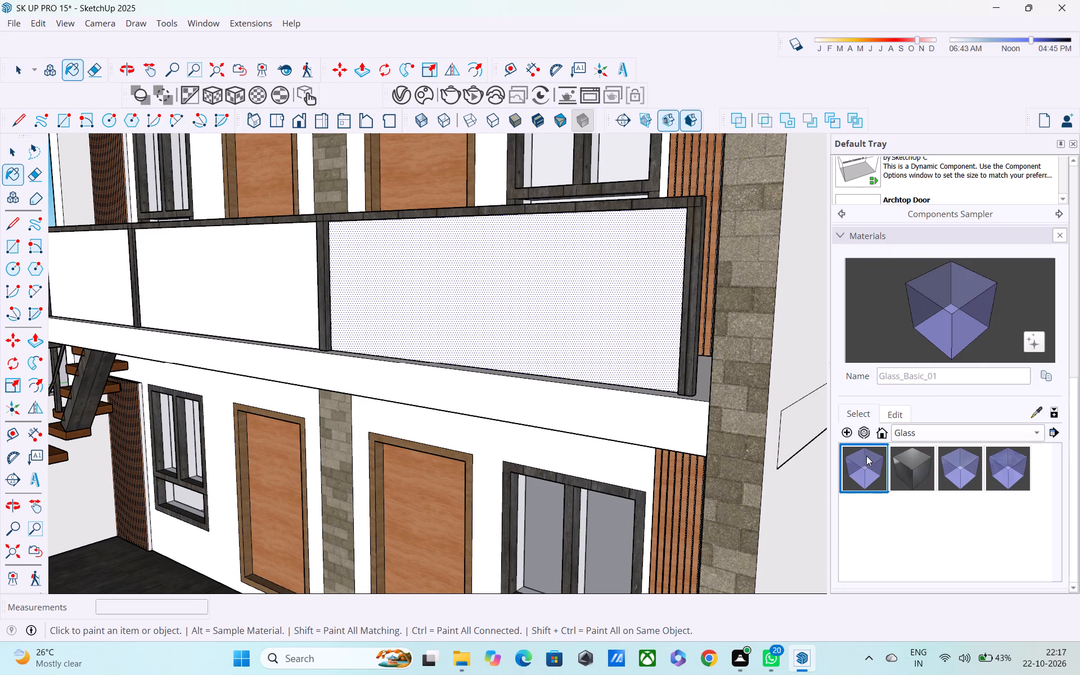
left_click(538, 300)
middle_click_drag(559, 329, 615, 330)
middle_click_drag(604, 334, 836, 337, "shift")
left_click(411, 284)
middle_click_drag(457, 309, 729, 342)
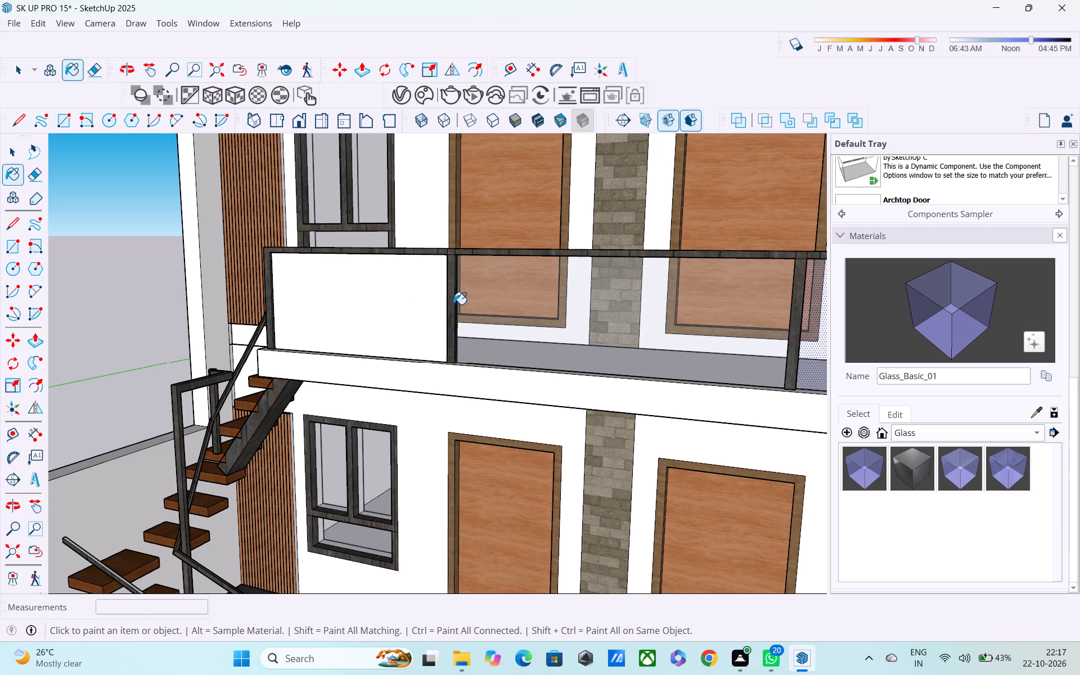
left_click(365, 296)
scroll(390, 317, "down", 2)
middle_click_drag(427, 354, 417, 311)
scroll(418, 311, "down", 4)
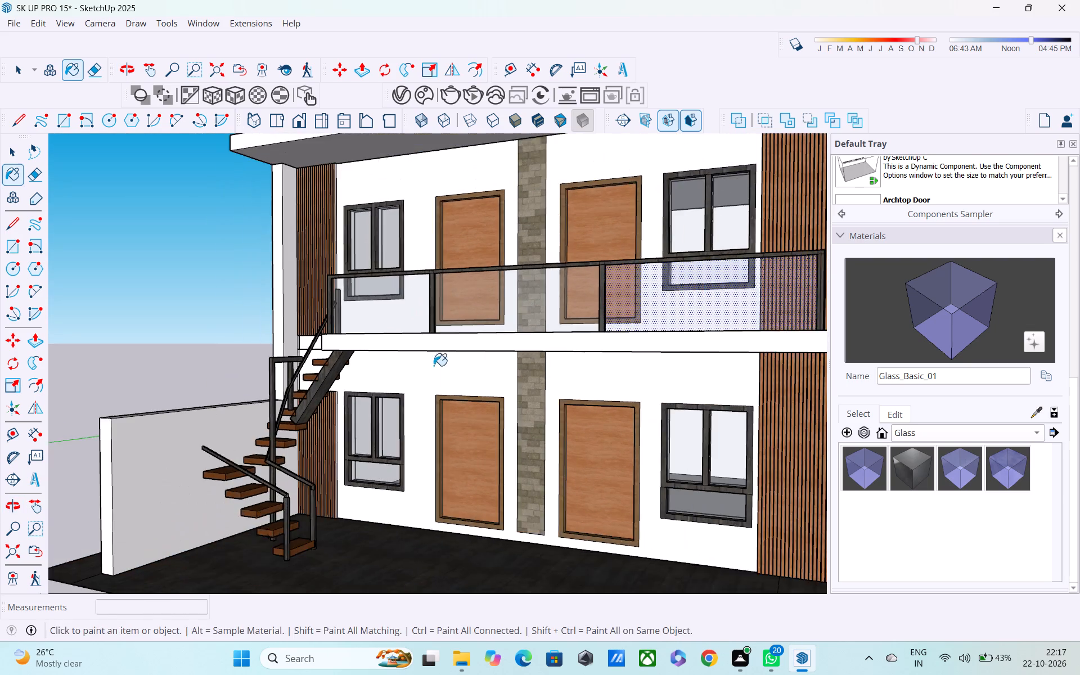
middle_click_drag(436, 369, 739, 445)
middle_click_drag(674, 456, 722, 445)
key("space")
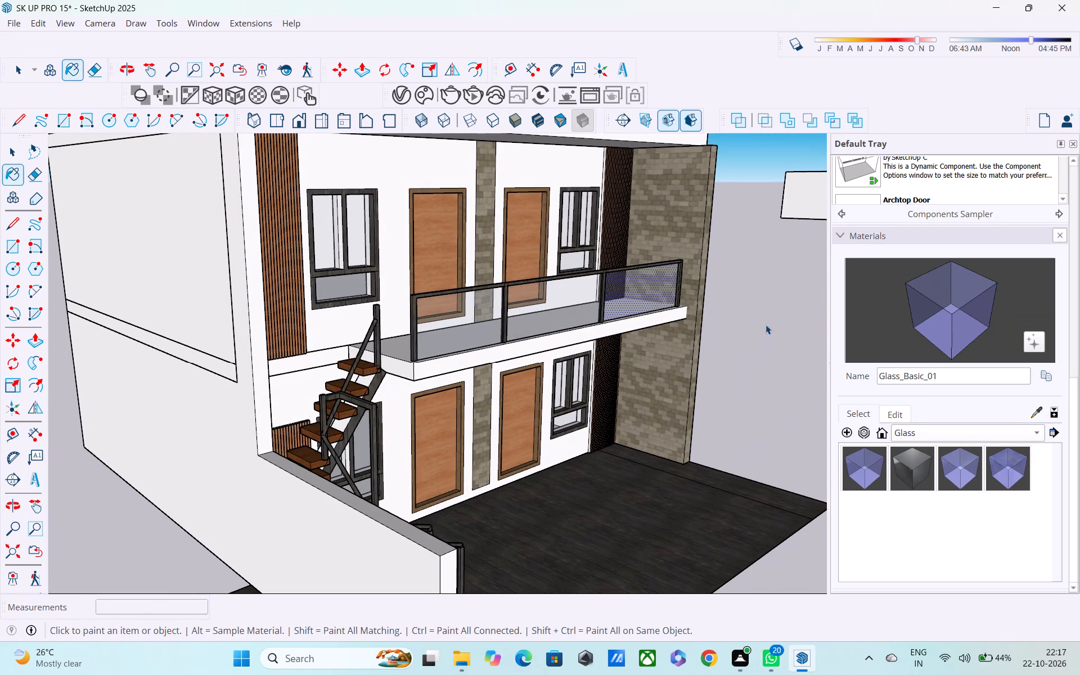
left_click(767, 318)
Examine the whole facade, the glazed balcony railing and the junction between the staircase and the balcony.
middle_click_drag(750, 345, 426, 307)
scroll(445, 336, "down", 8)
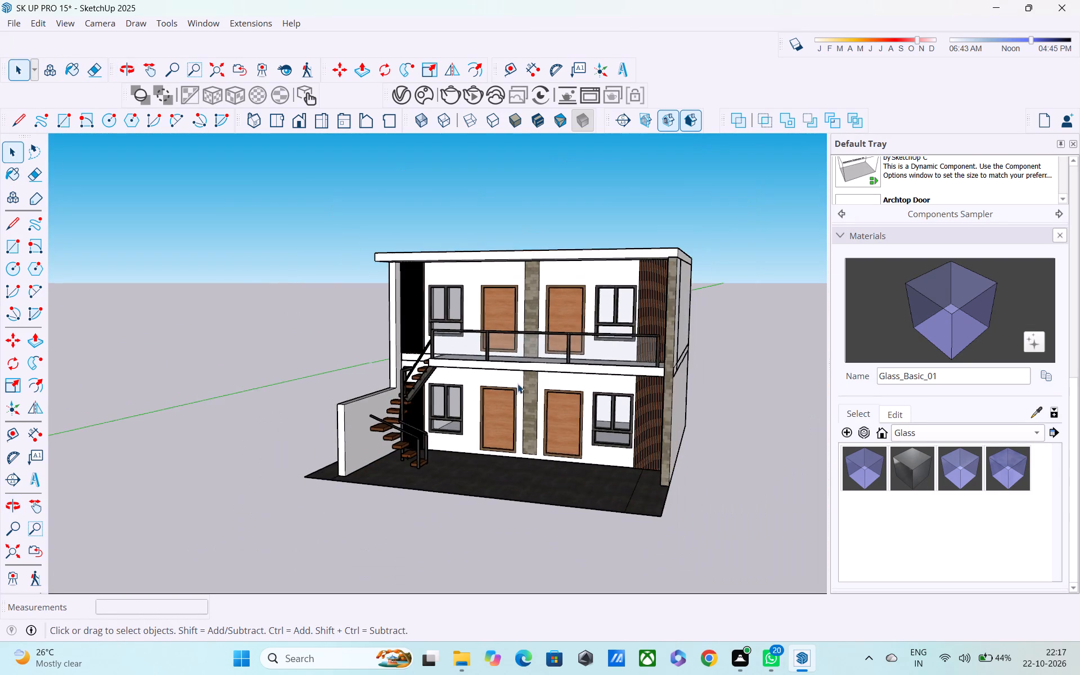
middle_click_drag(517, 384, 542, 341)
scroll(545, 349, "up", 5)
middle_click_drag(551, 349, 533, 417)
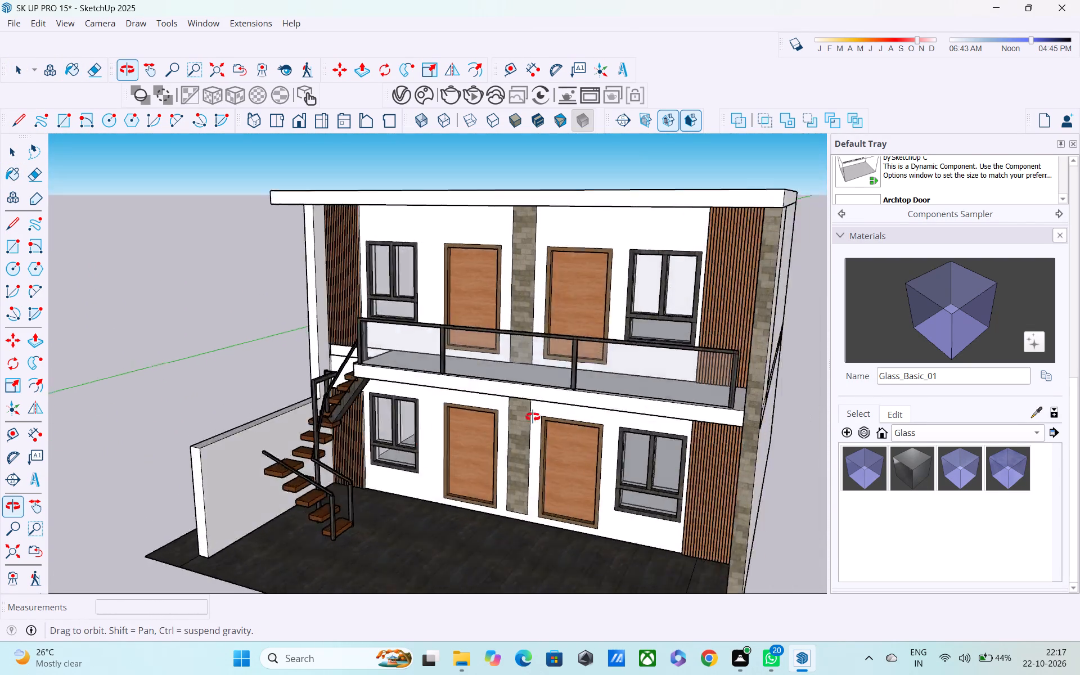
middle_click_drag(533, 417, 634, 389)
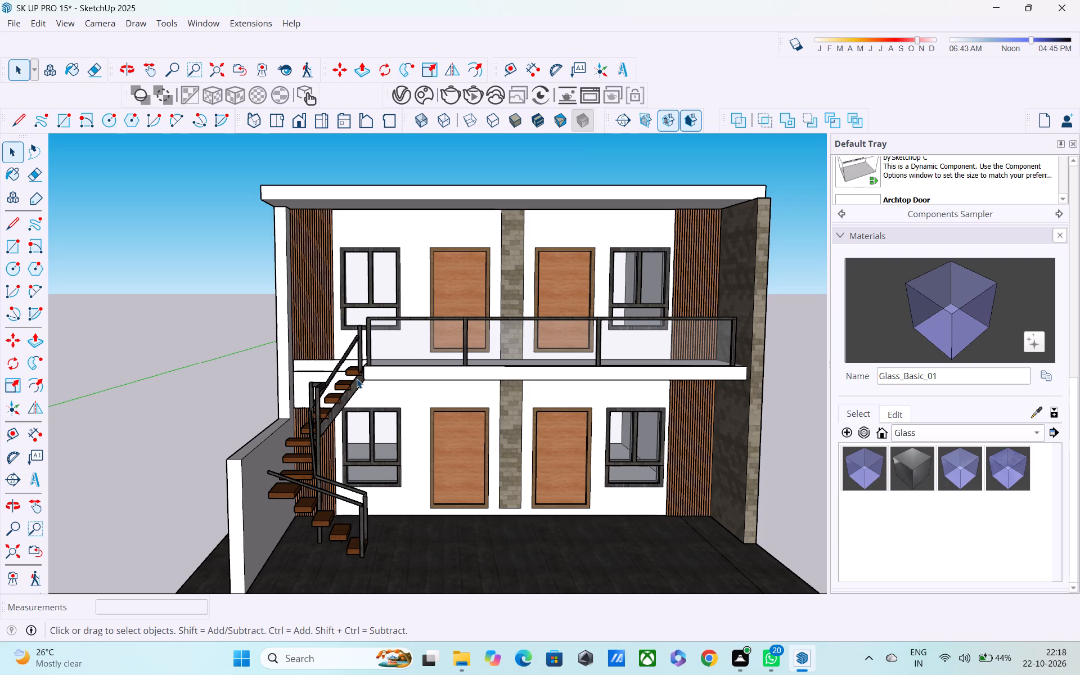
scroll(181, 388, "up", 1)
scroll(467, 280, "up", 3)
middle_click_drag(445, 282, 321, 328)
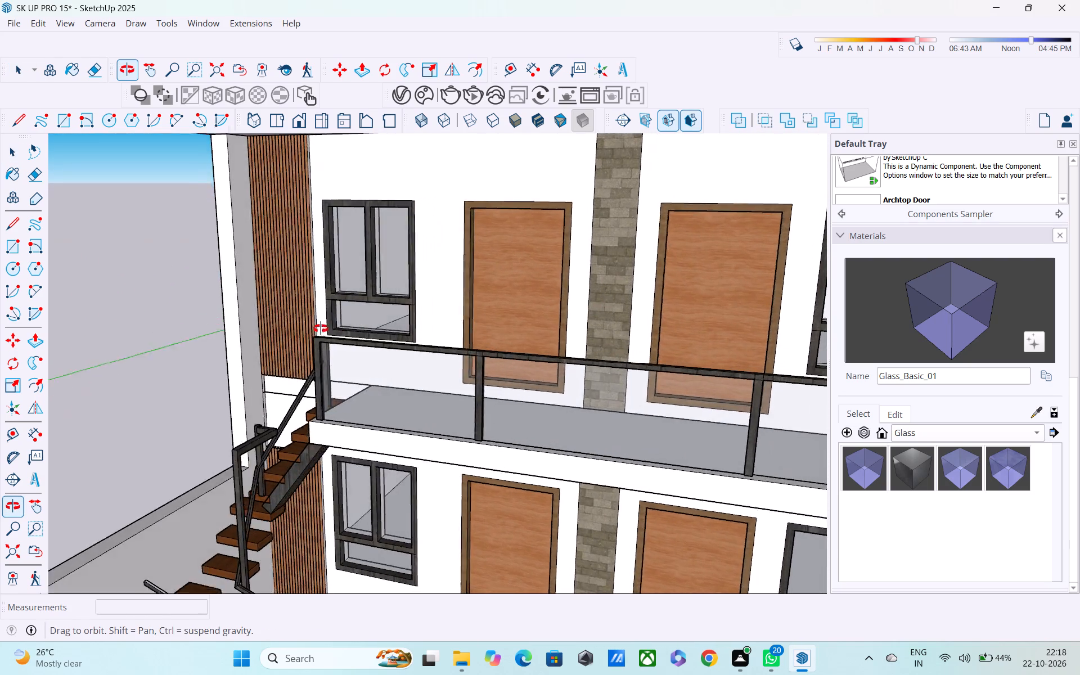
middle_click_drag(321, 328, 434, 273)
scroll(431, 269, "down", 4)
middle_click_drag(388, 429, 427, 491)
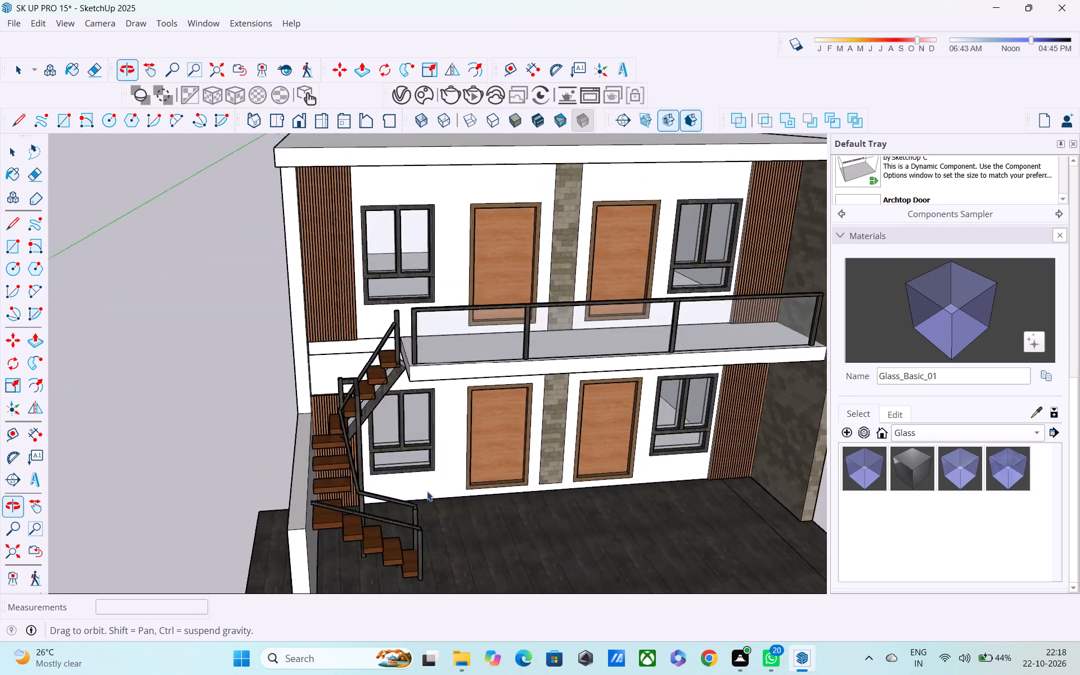
middle_click_drag(427, 491, 438, 510)
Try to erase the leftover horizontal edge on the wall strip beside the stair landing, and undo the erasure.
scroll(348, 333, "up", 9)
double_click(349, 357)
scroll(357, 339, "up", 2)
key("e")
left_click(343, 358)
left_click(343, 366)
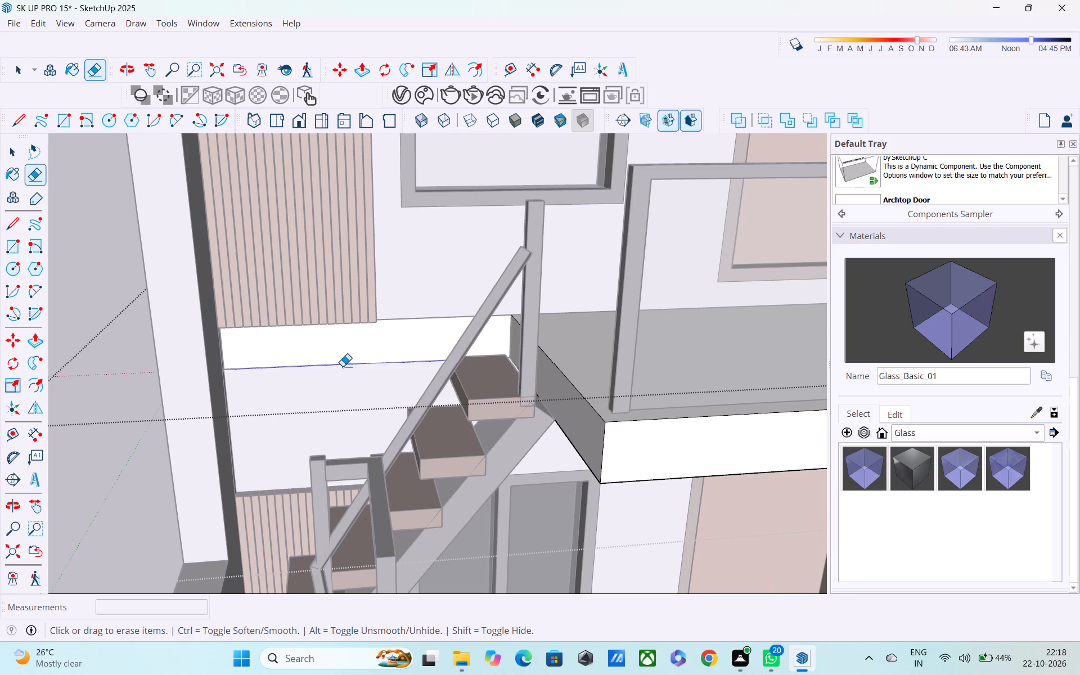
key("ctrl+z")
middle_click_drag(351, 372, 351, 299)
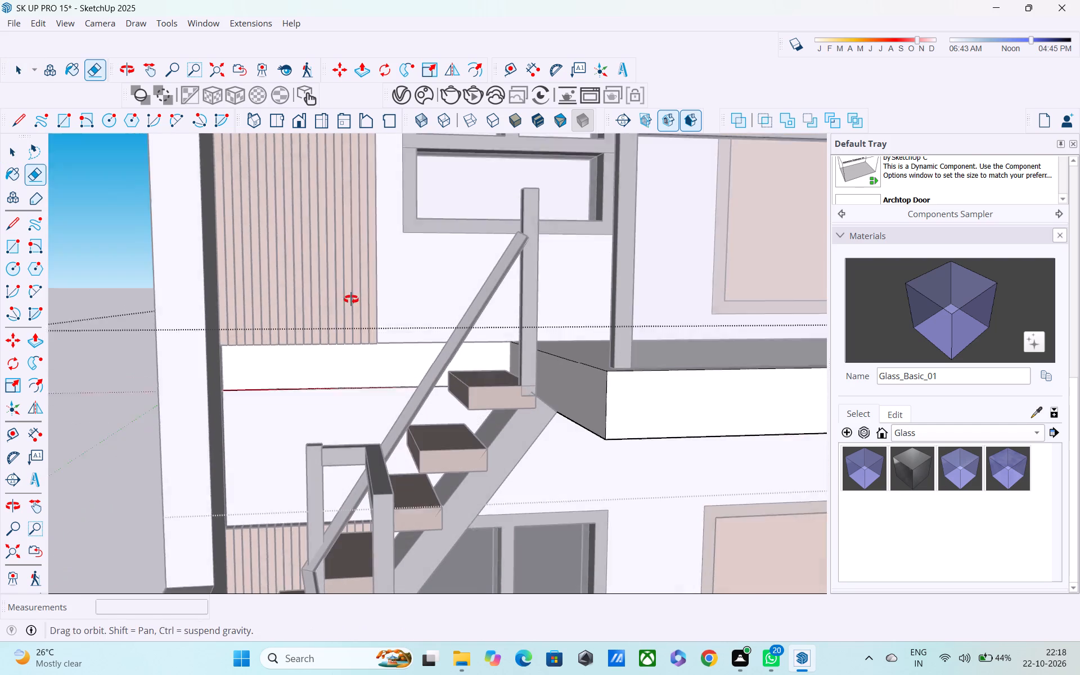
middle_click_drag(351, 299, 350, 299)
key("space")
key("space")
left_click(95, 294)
Delete the upper stair flight's sloping handrail together with its connected posts and leftover edges, keeping the treads and balcony railing.
scroll(128, 303, "down", 2)
middle_click_drag(261, 447, 238, 352)
scroll(251, 406, "down", 3)
middle_click_drag(266, 431, 84, 472)
scroll(227, 502, "up", 1)
scroll(227, 502, "down", 4)
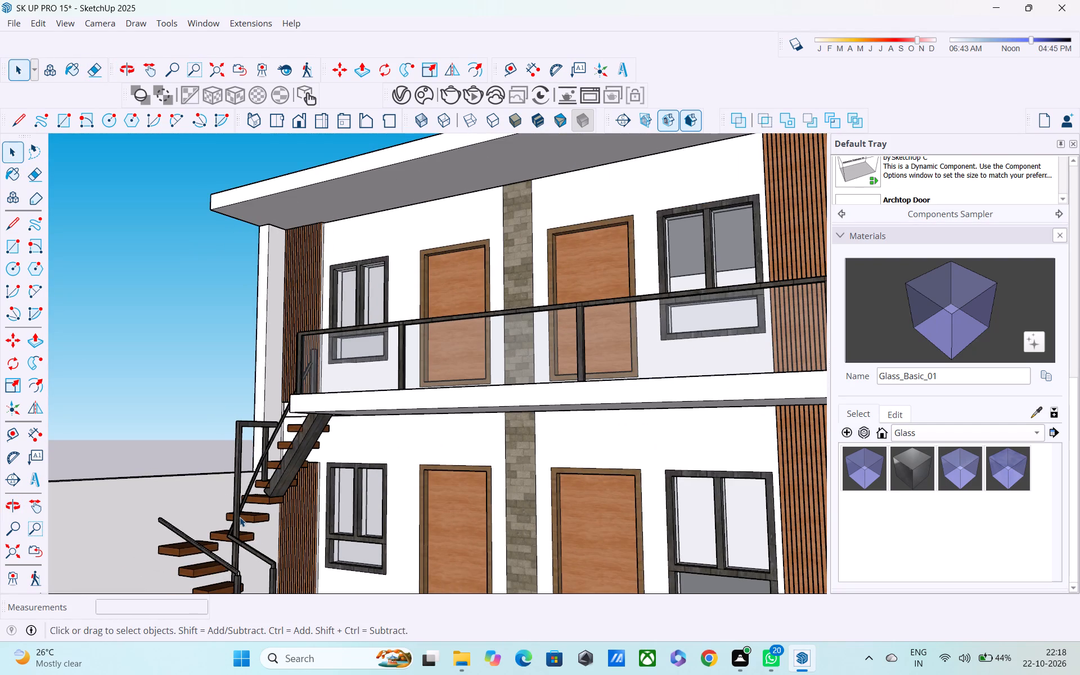
middle_click_drag(240, 517, 228, 449)
scroll(228, 453, "up", 7)
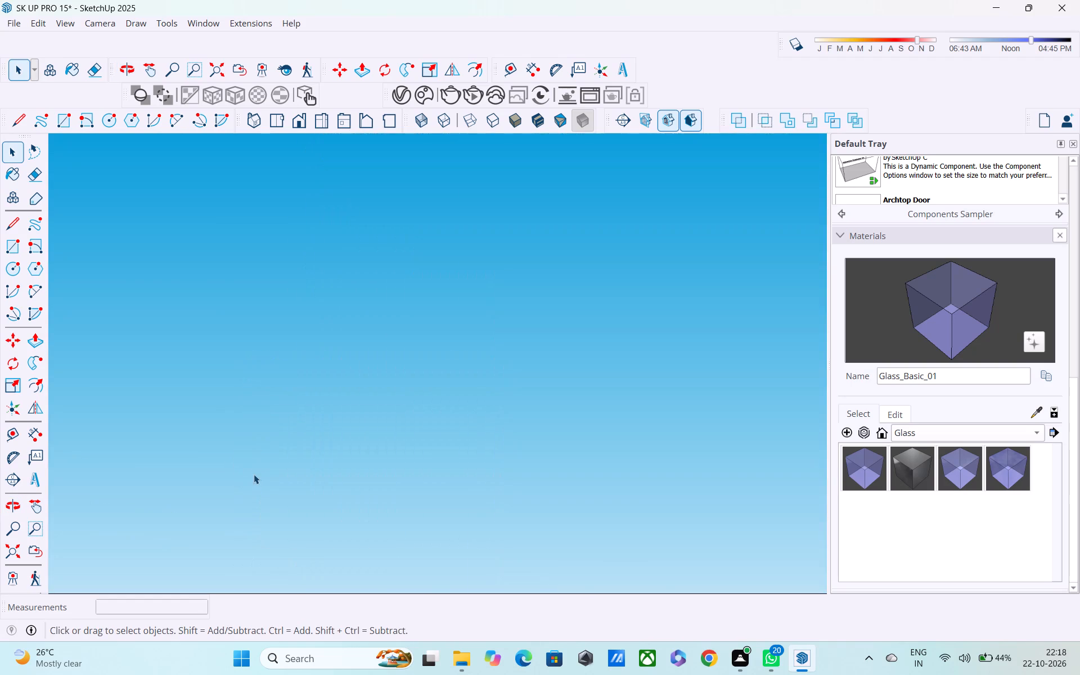
scroll(254, 474, "down", 7)
middle_click_drag(283, 490, 522, 630)
scroll(335, 422, "up", 3)
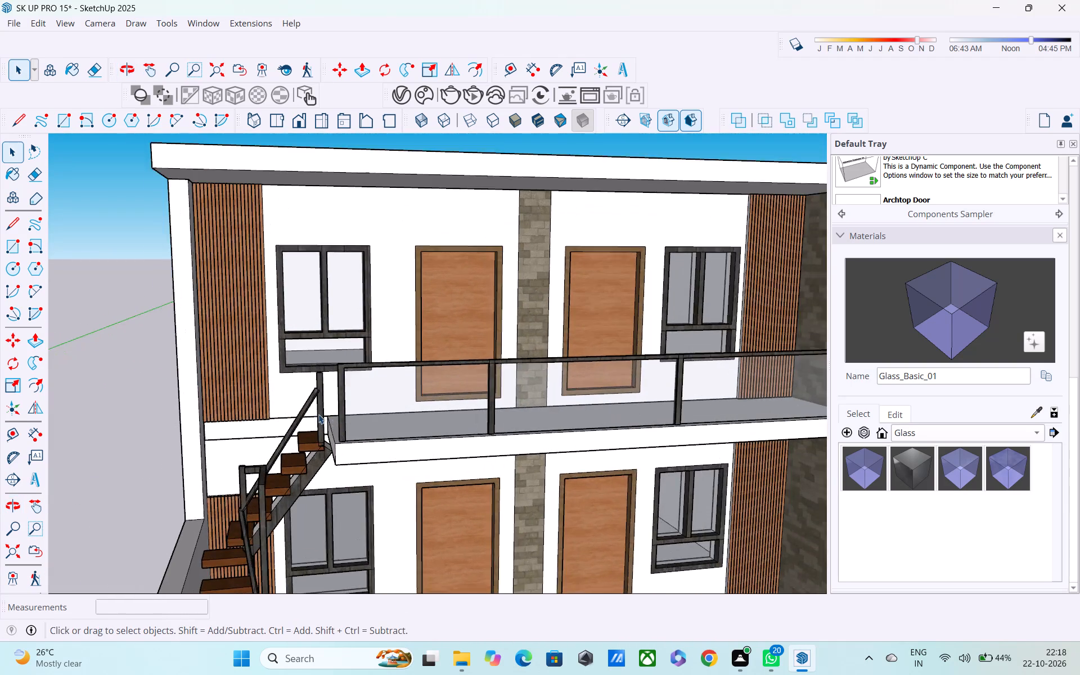
double_click(304, 405)
left_click(304, 405)
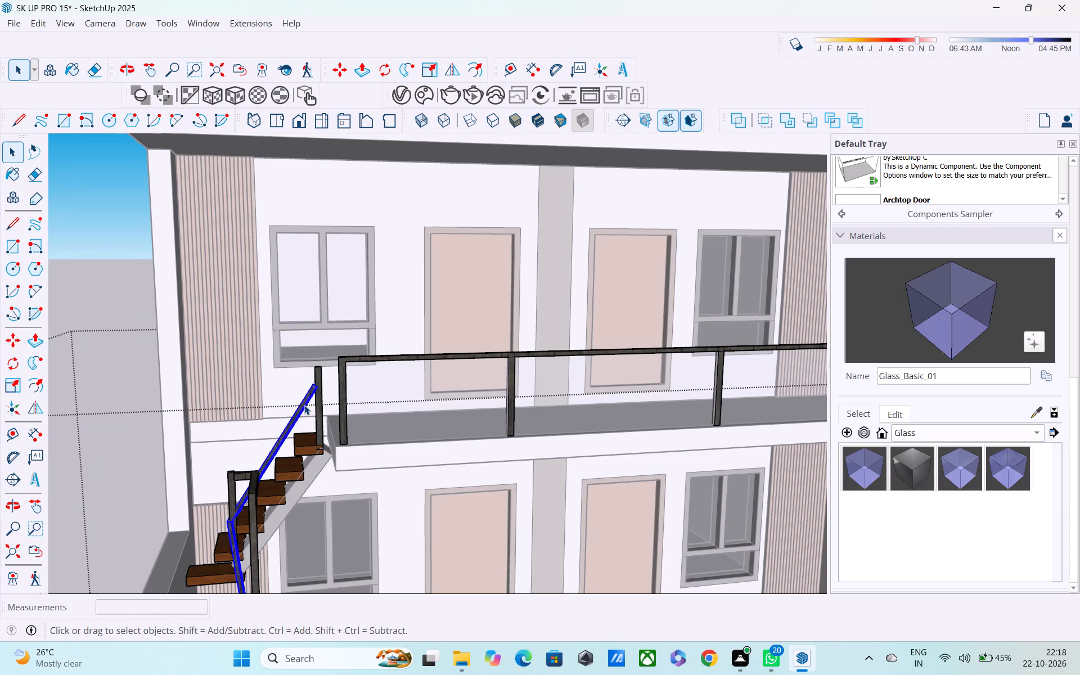
key("Delete")
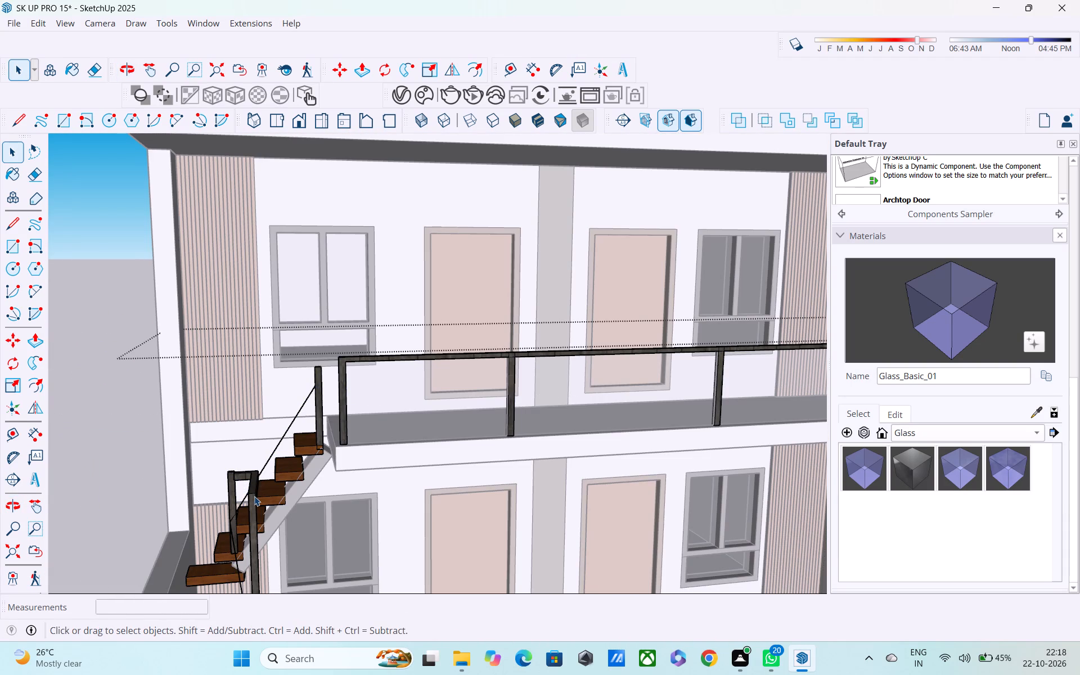
double_click(254, 496)
key("Delete")
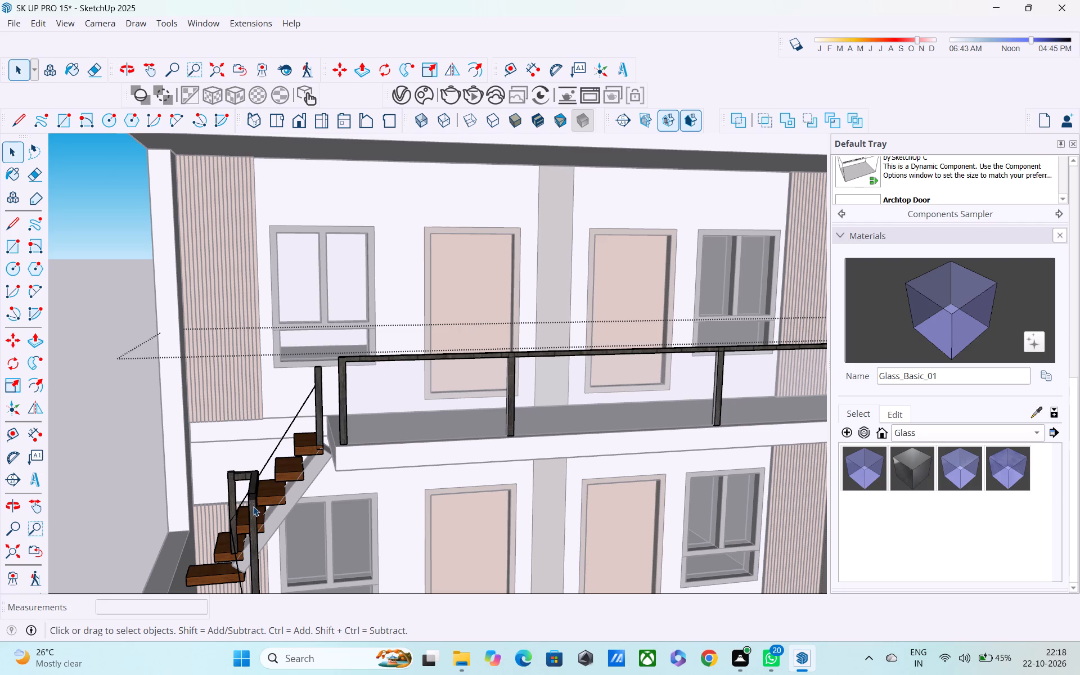
triple_click(253, 510)
key("Delete")
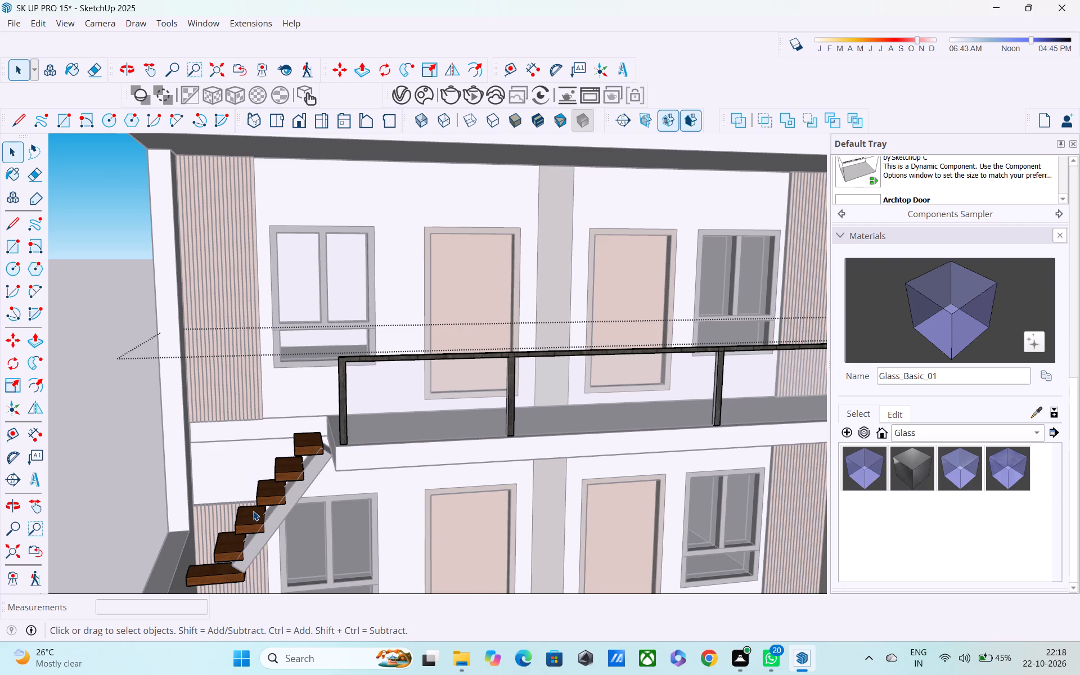
Delete the sloping handrail of the lower stair flight, including its remaining faces and long edges.
scroll(255, 511, "down", 4)
middle_click_drag(257, 511, 291, 408, "shift")
scroll(296, 425, "down", 3)
middle_click_drag(326, 493, 310, 492)
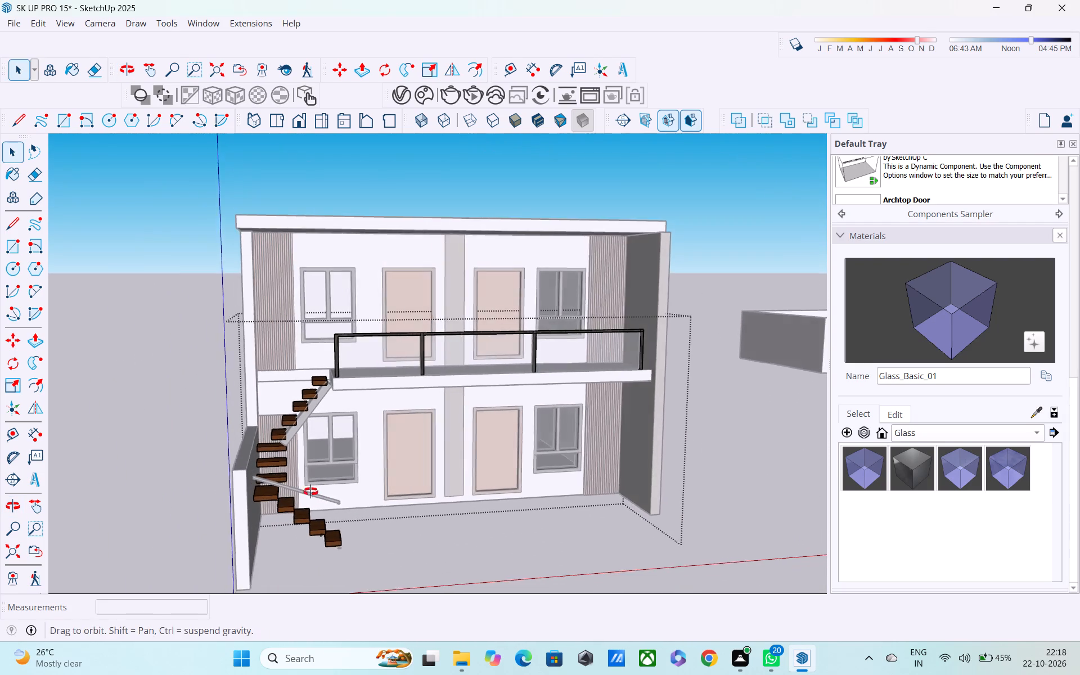
middle_click_drag(310, 492, 249, 478)
scroll(249, 479, "up", 5)
double_click(330, 488)
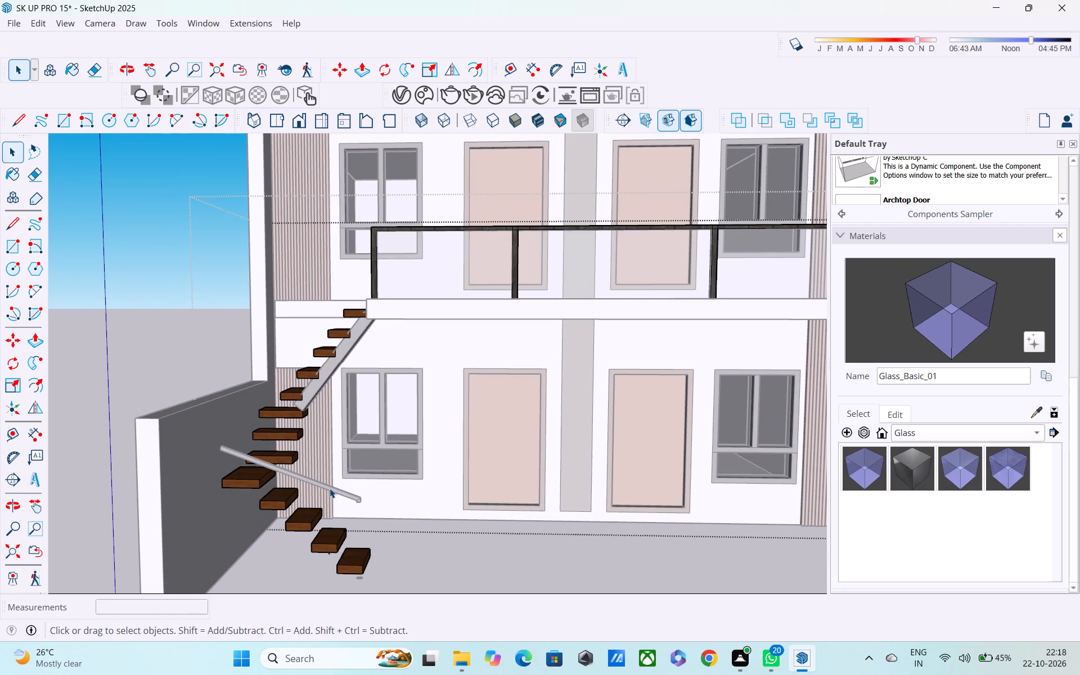
left_click(170, 318)
double_click(314, 480)
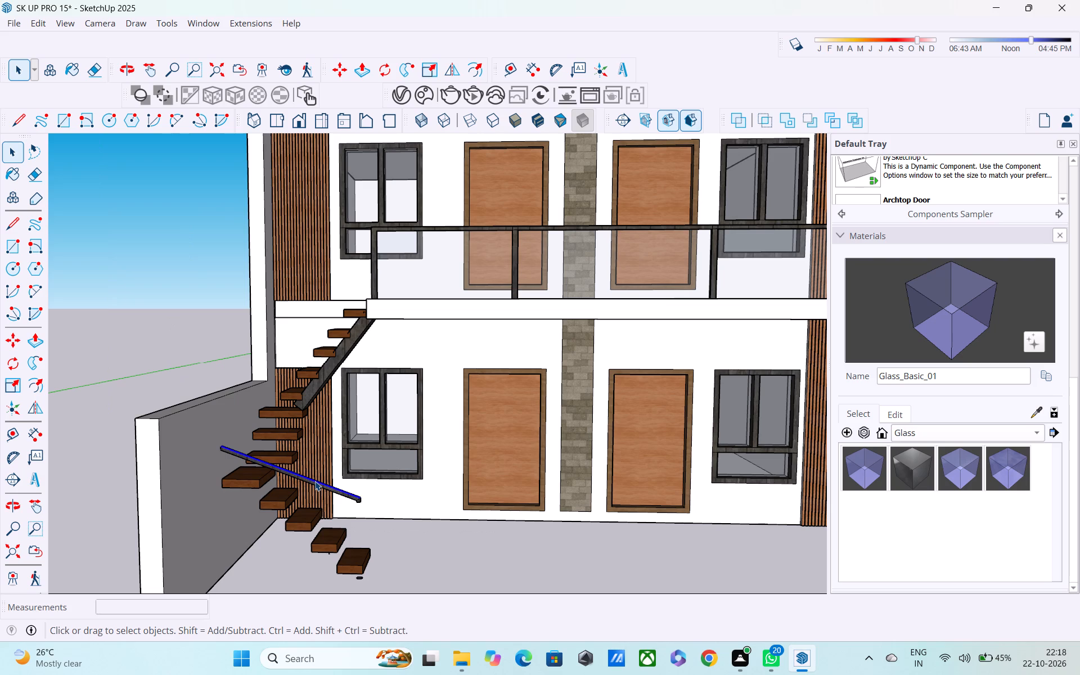
key("Delete")
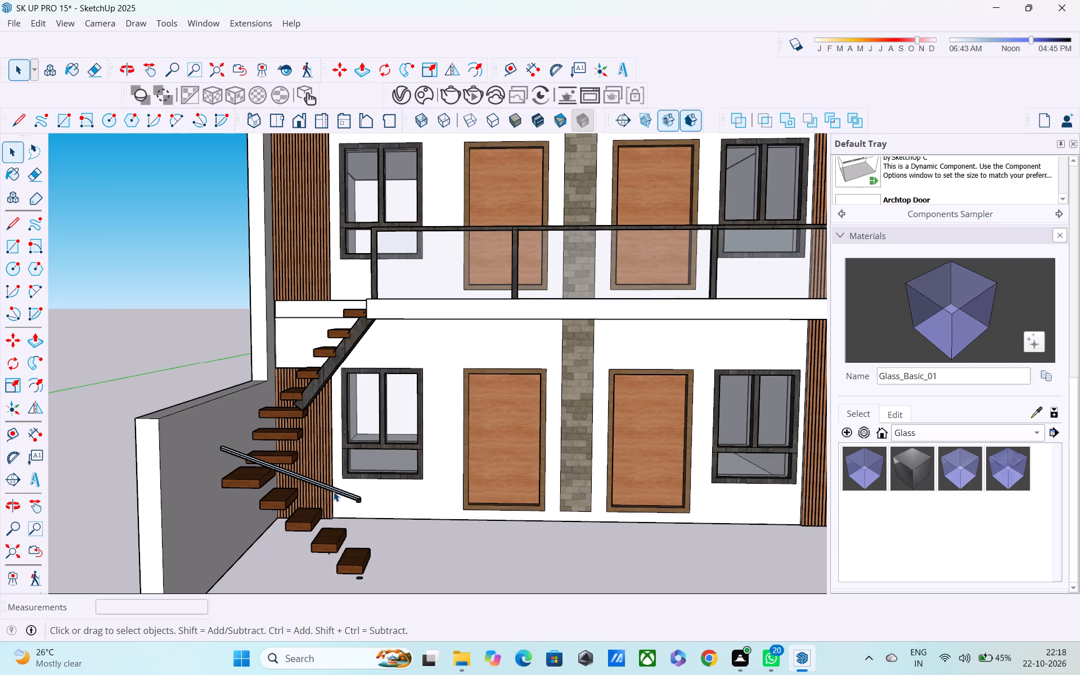
double_click(336, 489)
key("Delete")
double_click(337, 489)
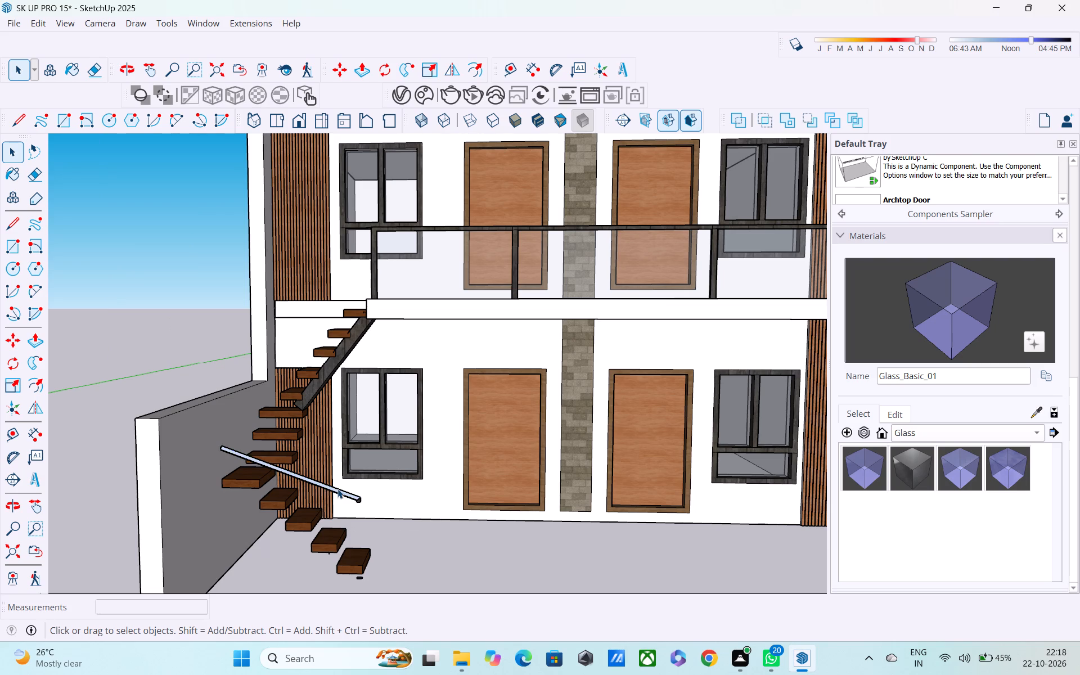
key("Delete")
key("Delete")
double_click(340, 494)
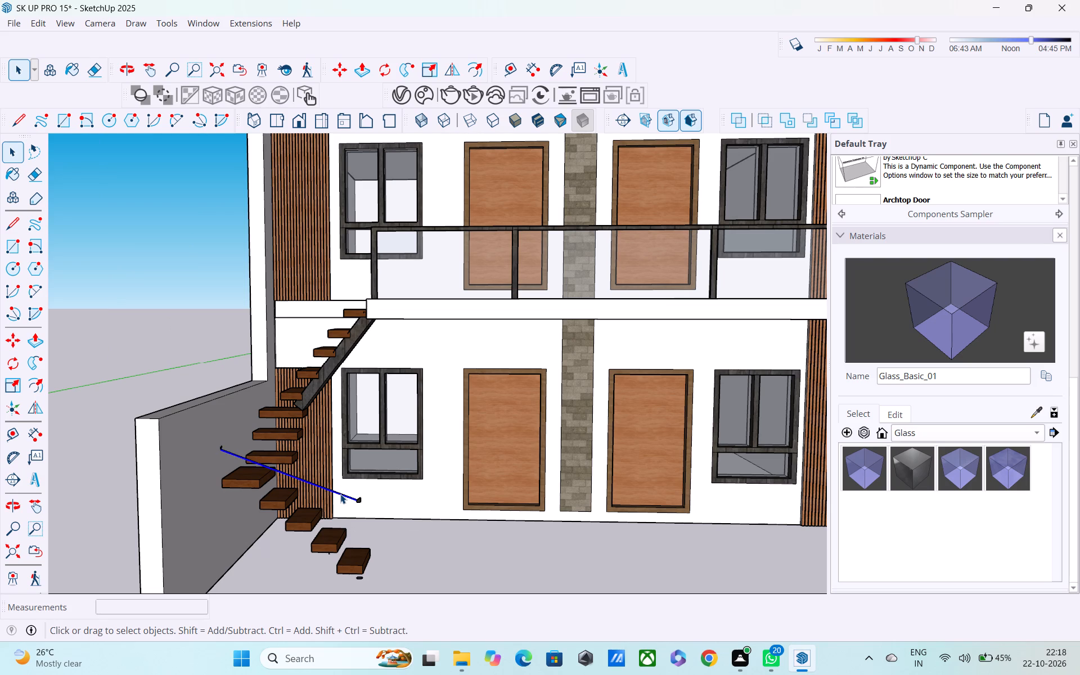
left_click(340, 494)
key("Delete")
Delete the small fragment remaining at the lower end of the removed stair handrail.
scroll(355, 496, "up", 3)
left_click_drag(350, 494, 378, 512)
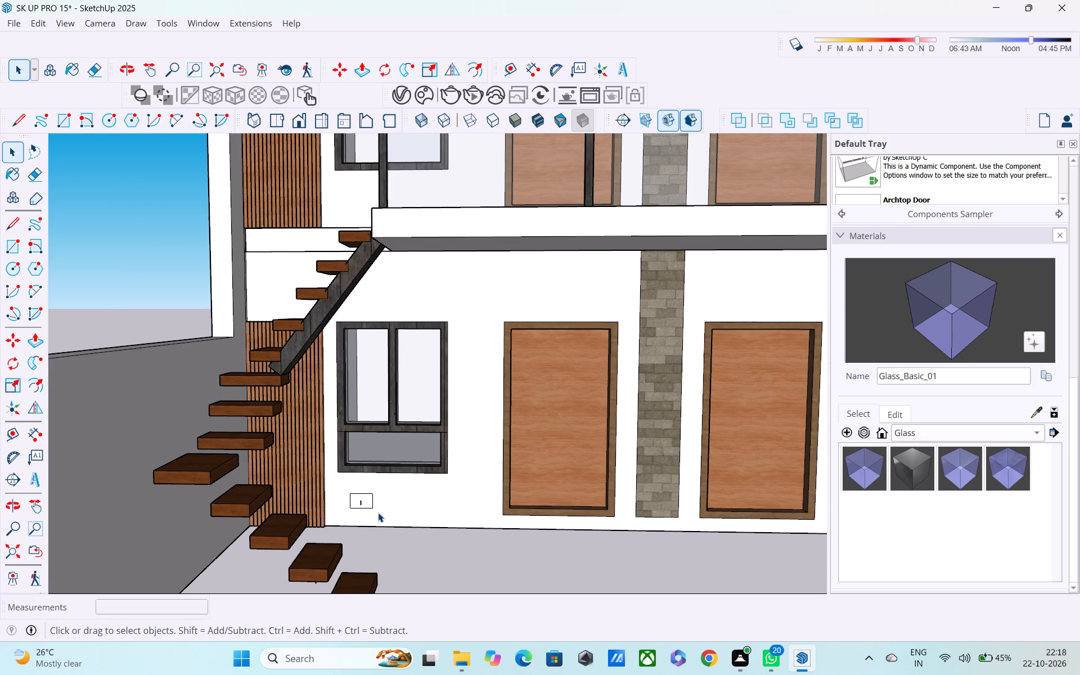
left_click_drag(378, 512, 379, 515)
key("Delete")
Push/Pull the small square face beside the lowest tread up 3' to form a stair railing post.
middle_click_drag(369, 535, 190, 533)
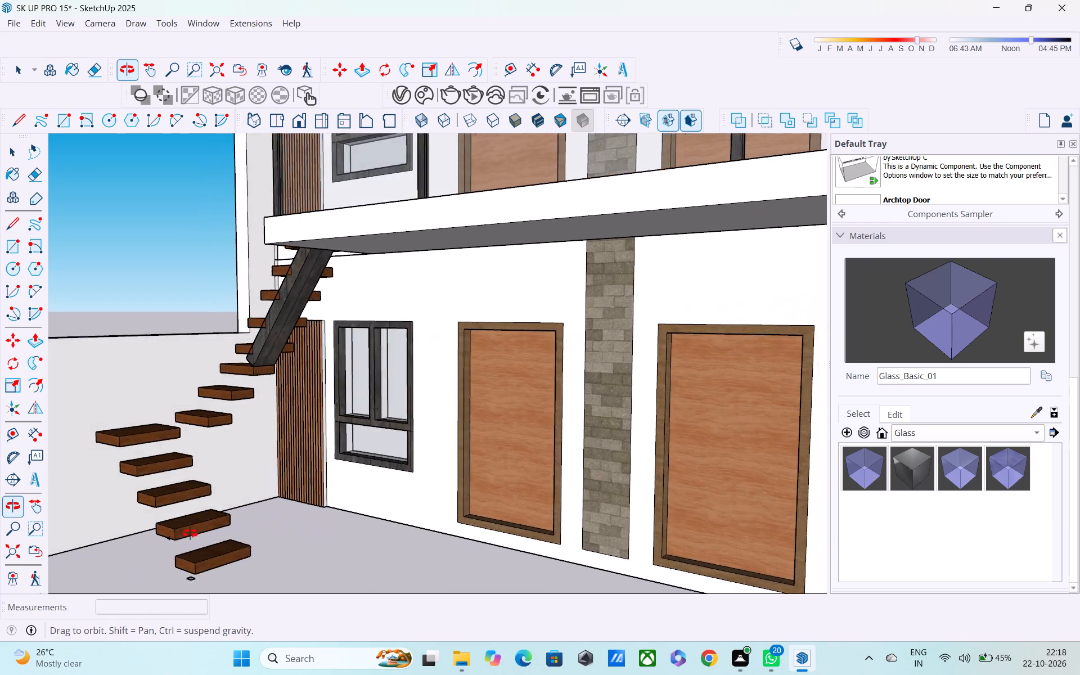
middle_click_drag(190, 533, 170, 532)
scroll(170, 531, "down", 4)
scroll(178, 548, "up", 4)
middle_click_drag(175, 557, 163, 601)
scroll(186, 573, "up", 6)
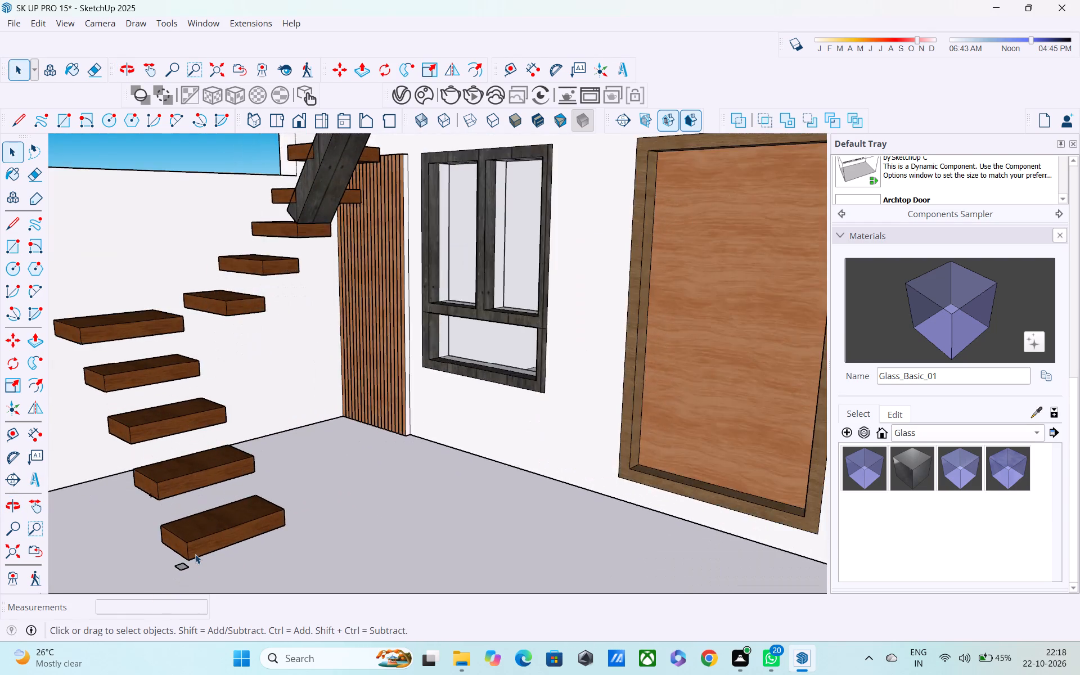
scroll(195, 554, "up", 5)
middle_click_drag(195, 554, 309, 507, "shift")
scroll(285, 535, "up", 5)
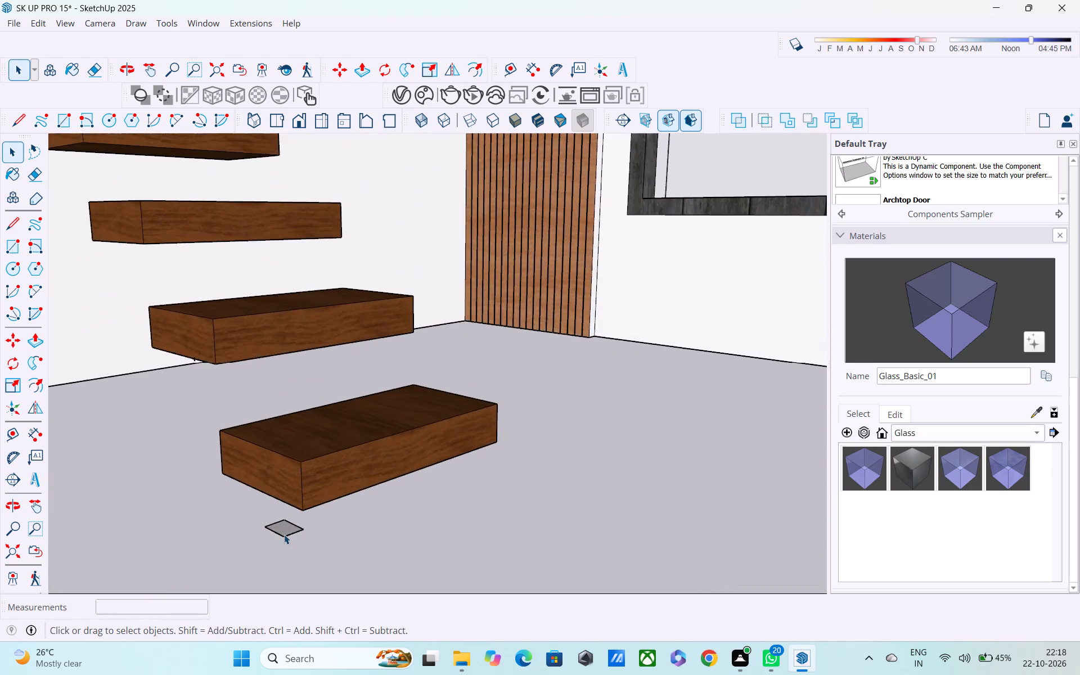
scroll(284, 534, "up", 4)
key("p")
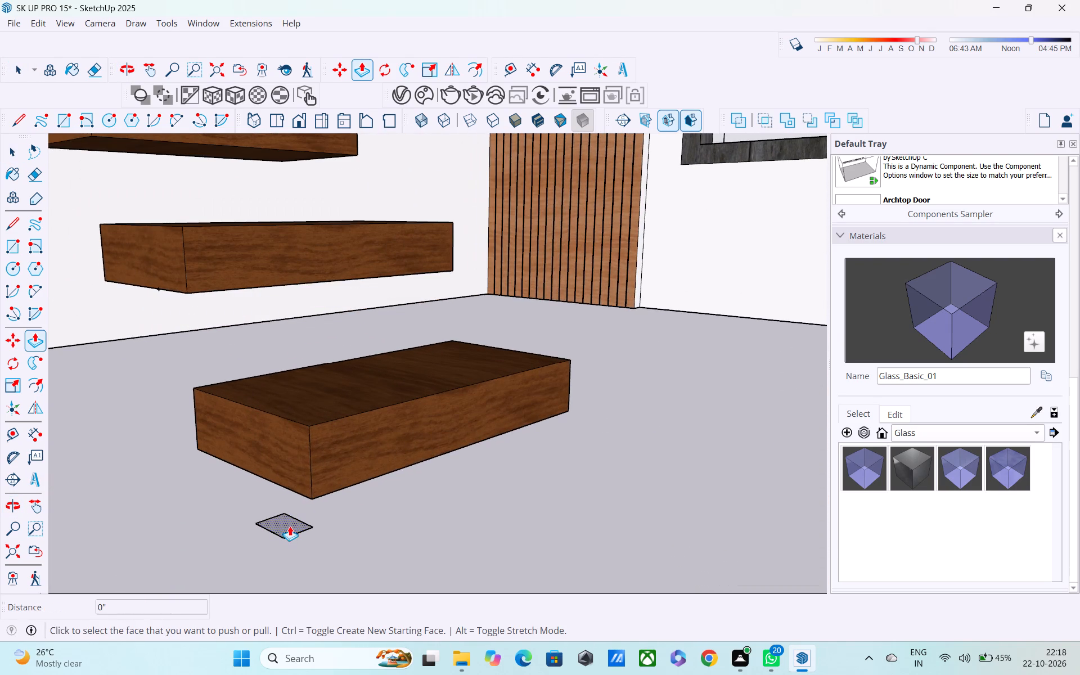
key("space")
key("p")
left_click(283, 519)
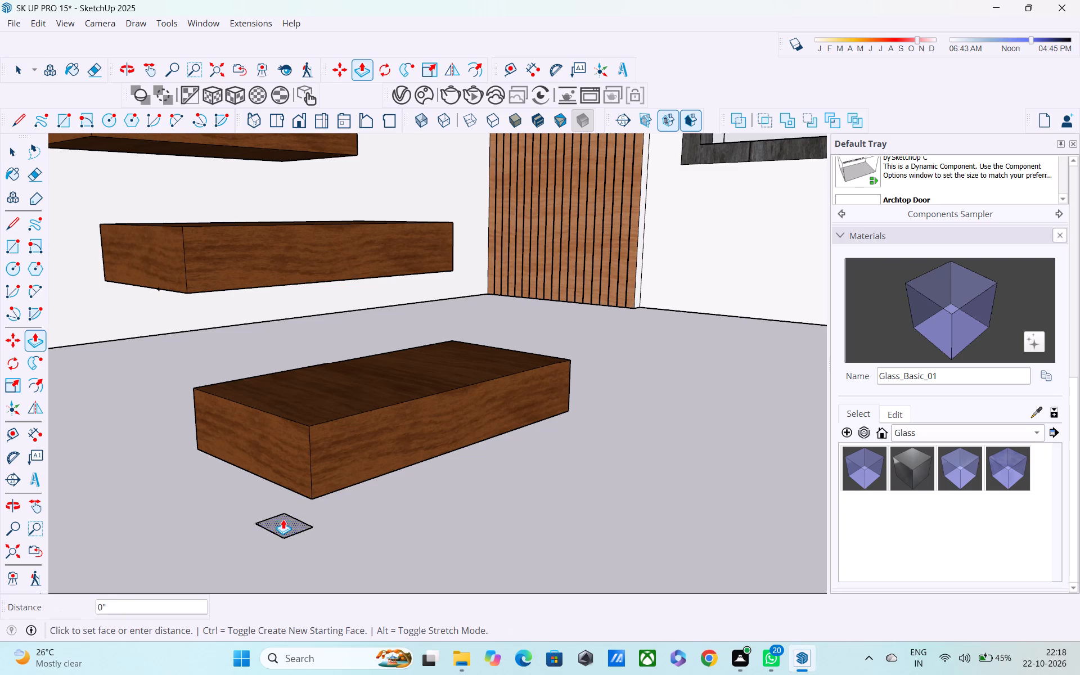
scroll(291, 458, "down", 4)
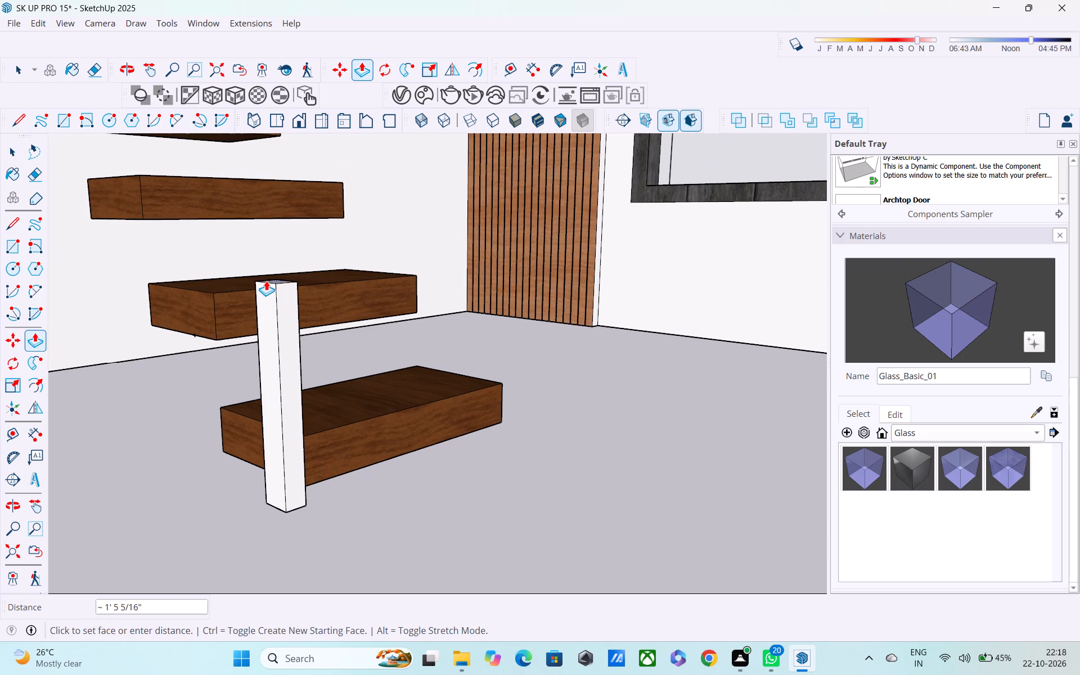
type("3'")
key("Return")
Examine the post beside the lowest tread and the whole staircase from several sides and from below.
scroll(339, 264, "down", 4)
middle_click_drag(204, 281, 213, 298)
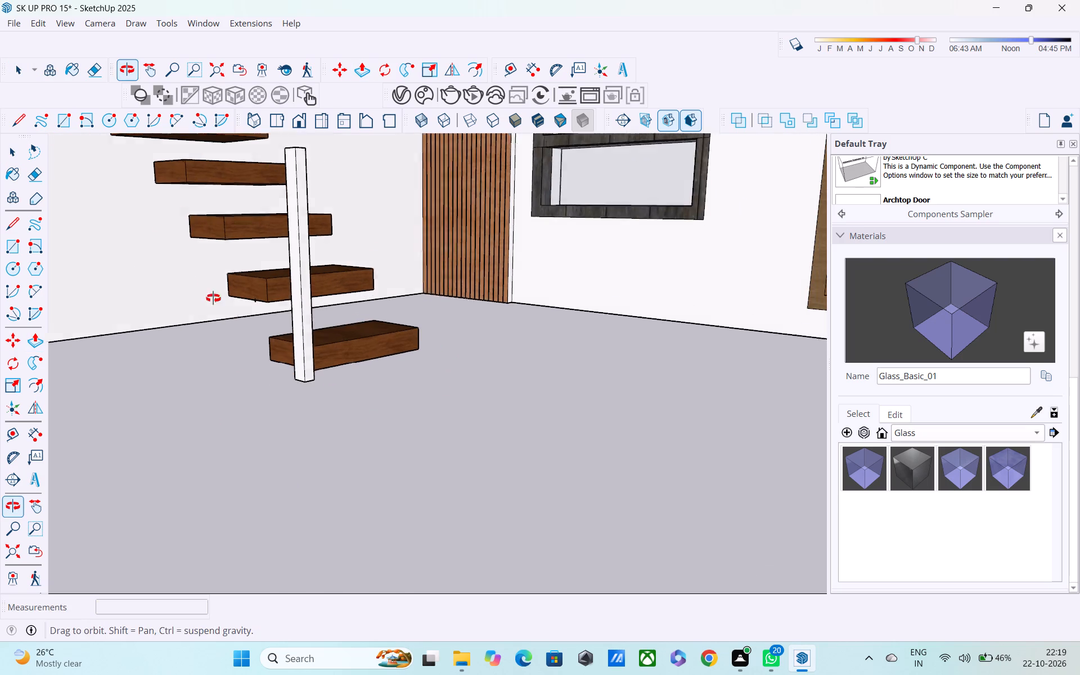
middle_click_drag(213, 298, 94, 464)
scroll(195, 307, "down", 4)
scroll(277, 287, "up", 1)
middle_click_drag(274, 289, 225, 168)
scroll(248, 209, "down", 3)
middle_click_drag(294, 217, 219, 196)
scroll(330, 227, "up", 9)
middle_click_drag(325, 220, 292, 226)
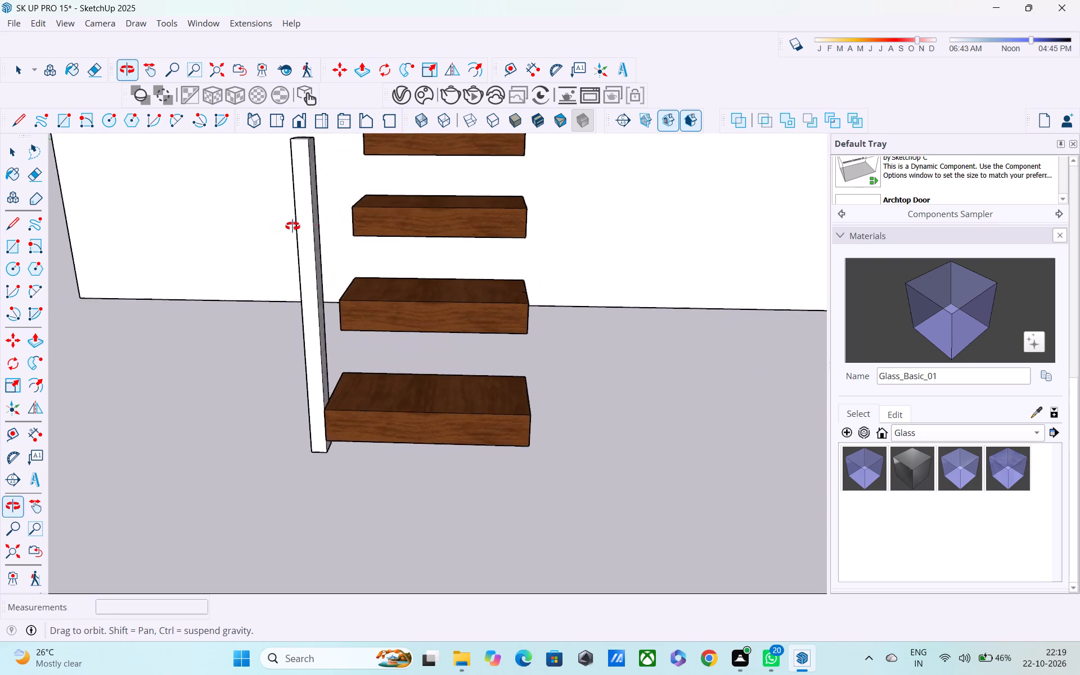
middle_click_drag(292, 226, 138, 240)
scroll(232, 251, "down", 4)
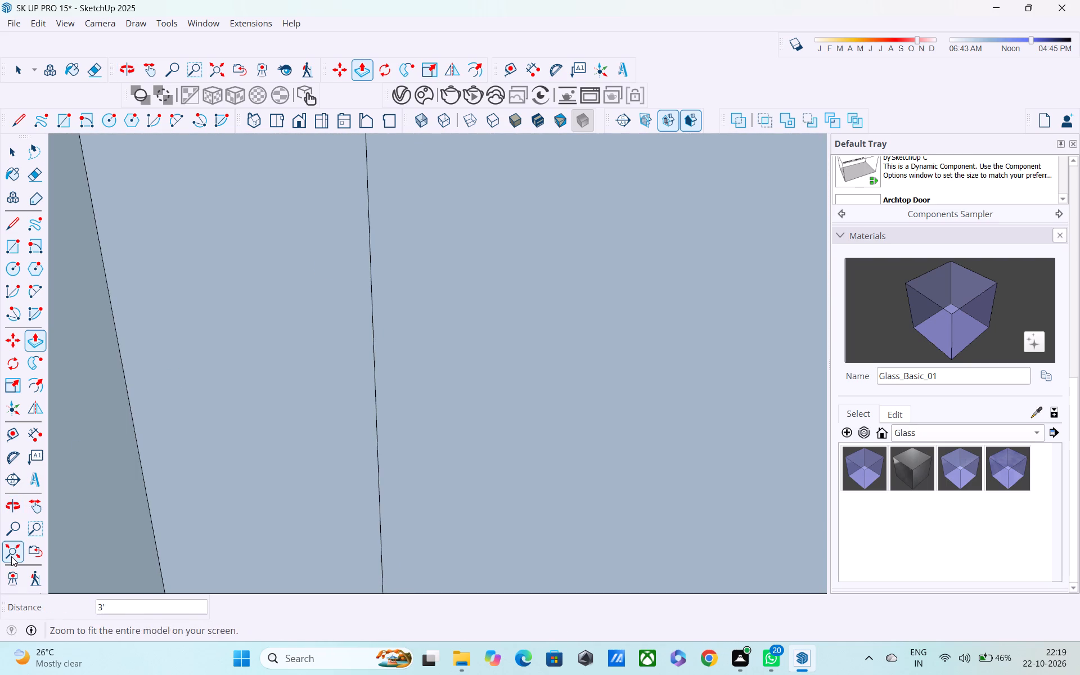
left_click(11, 556)
scroll(445, 313, "up", 2)
scroll(445, 313, "down", 1)
middle_click_drag(539, 315, 823, 296)
scroll(560, 235, "up", 4)
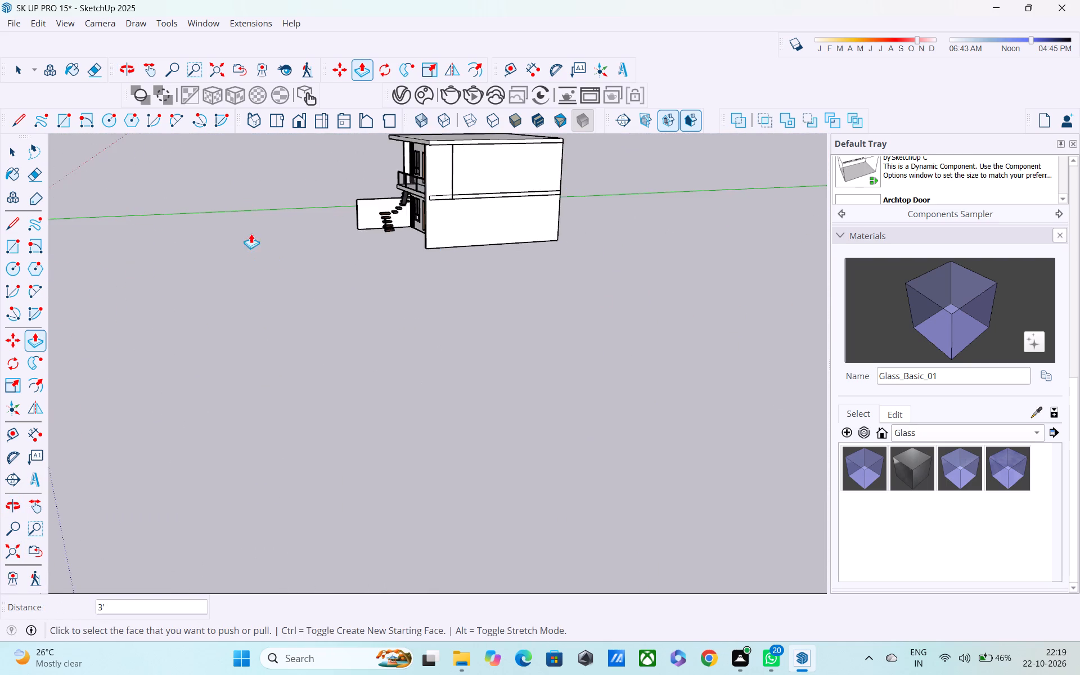
scroll(270, 202, "up", 5)
scroll(502, 237, "up", 5)
middle_click_drag(490, 264, 478, 264)
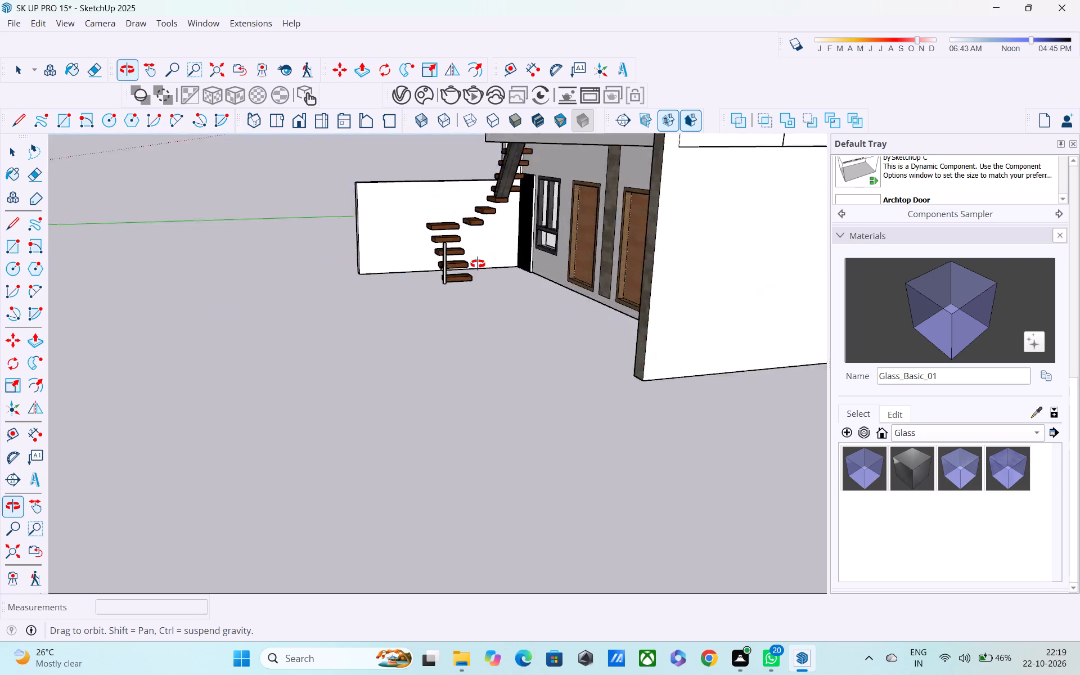
middle_click_drag(478, 264, 312, 0)
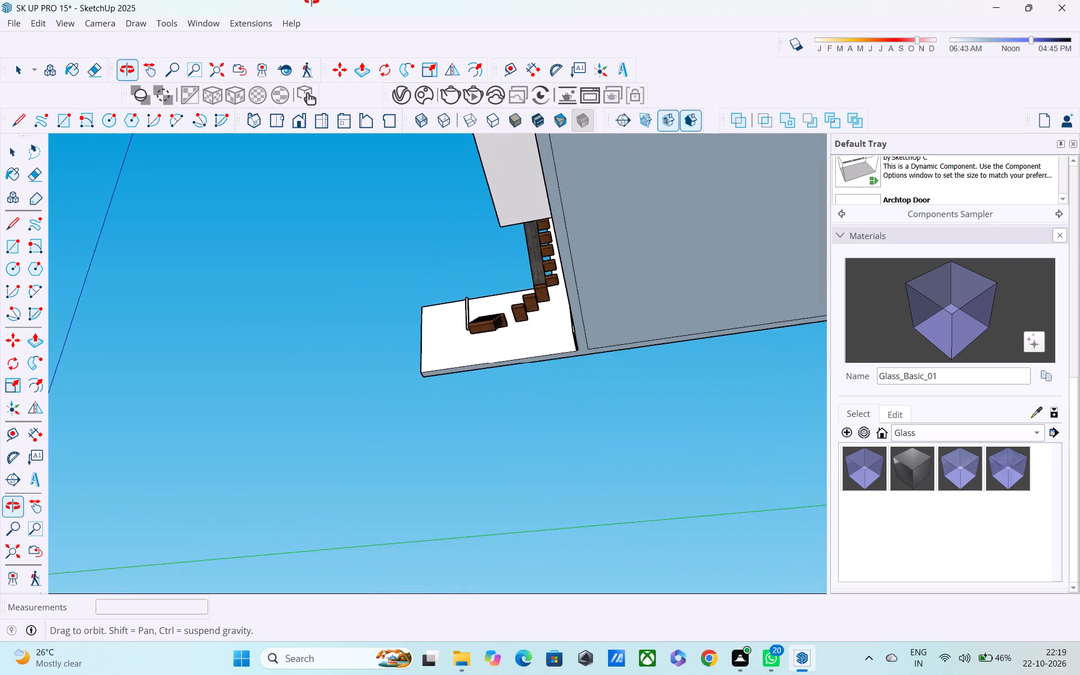
middle_click_drag(312, 0, 569, 310)
scroll(494, 292, "up", 1)
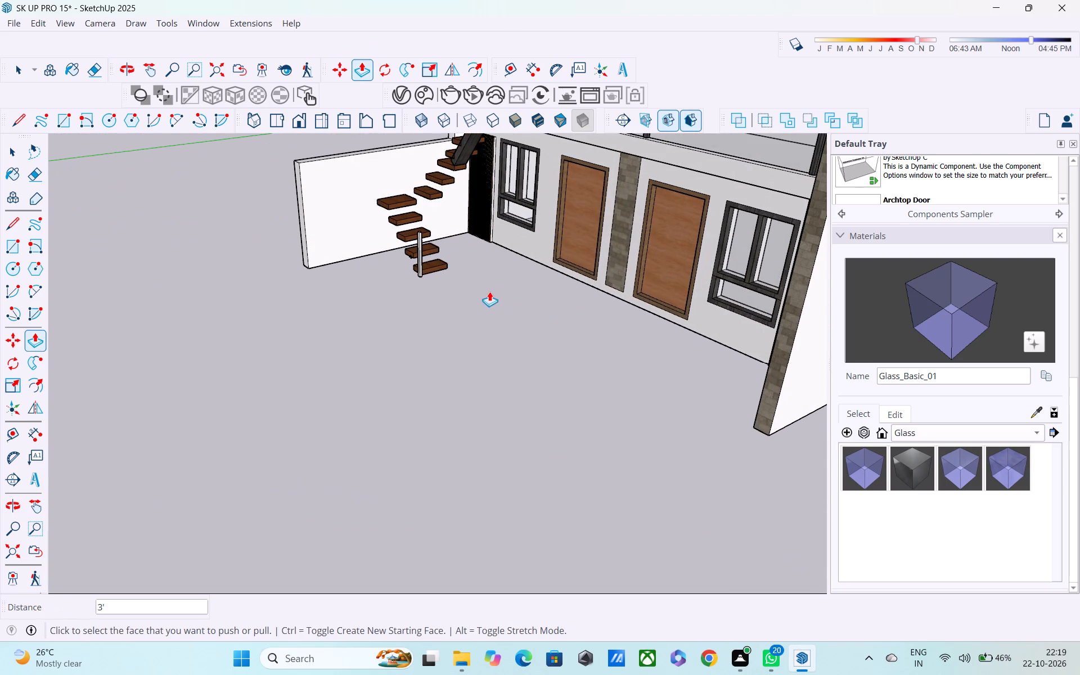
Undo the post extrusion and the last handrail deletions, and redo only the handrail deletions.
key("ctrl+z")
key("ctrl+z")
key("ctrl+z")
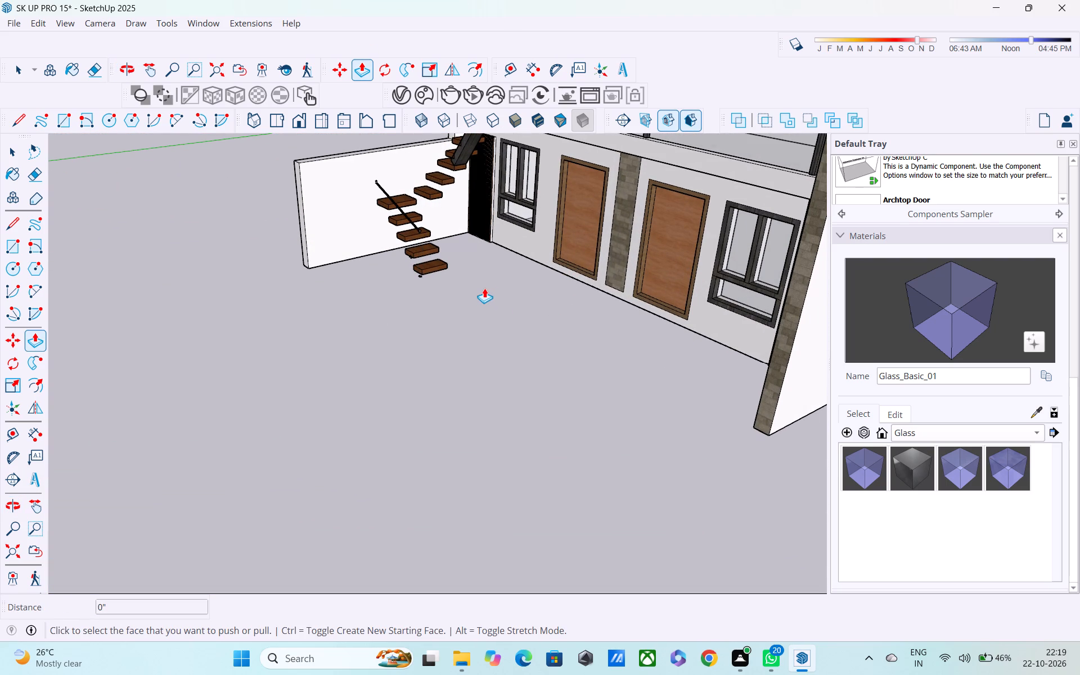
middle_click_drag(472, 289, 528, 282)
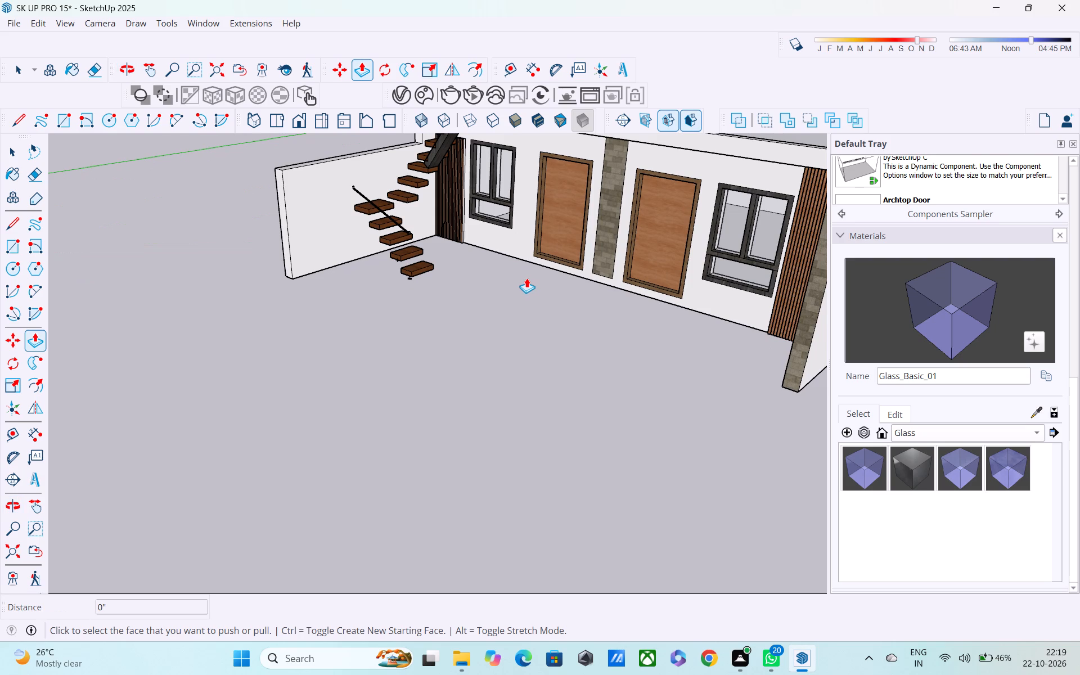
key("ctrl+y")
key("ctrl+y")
Push/Pull the small square face beside the lowest tread up 2.5' to form a stair railing post.
scroll(409, 269, "up", 9)
middle_click_drag(411, 265, 415, 340)
scroll(412, 303, "up", 12)
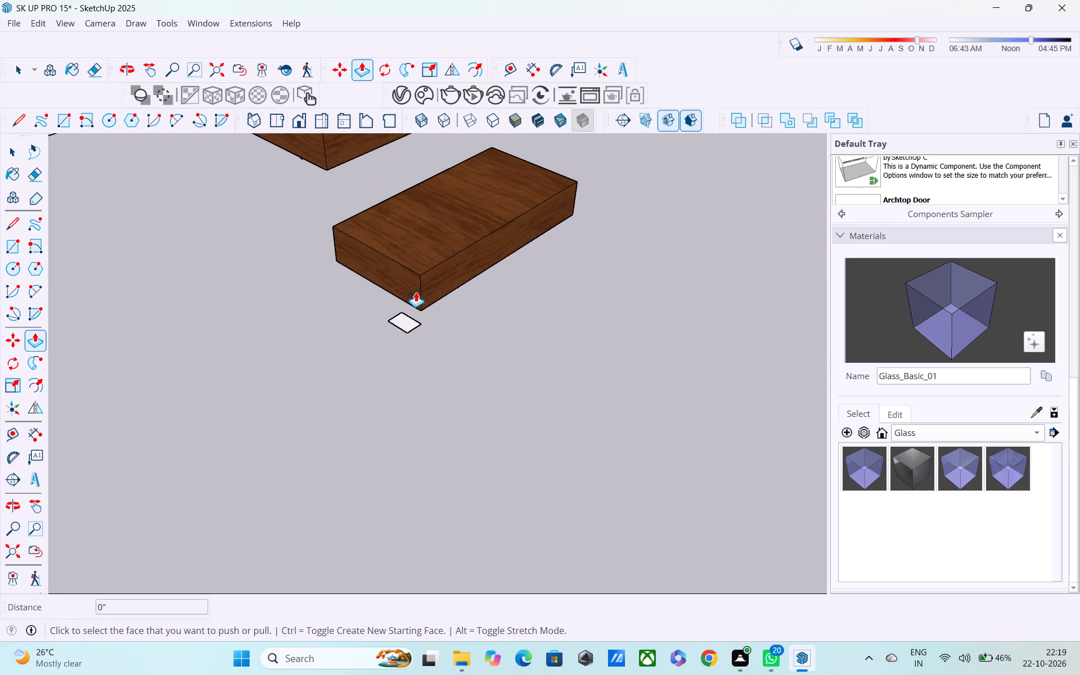
left_click(409, 319)
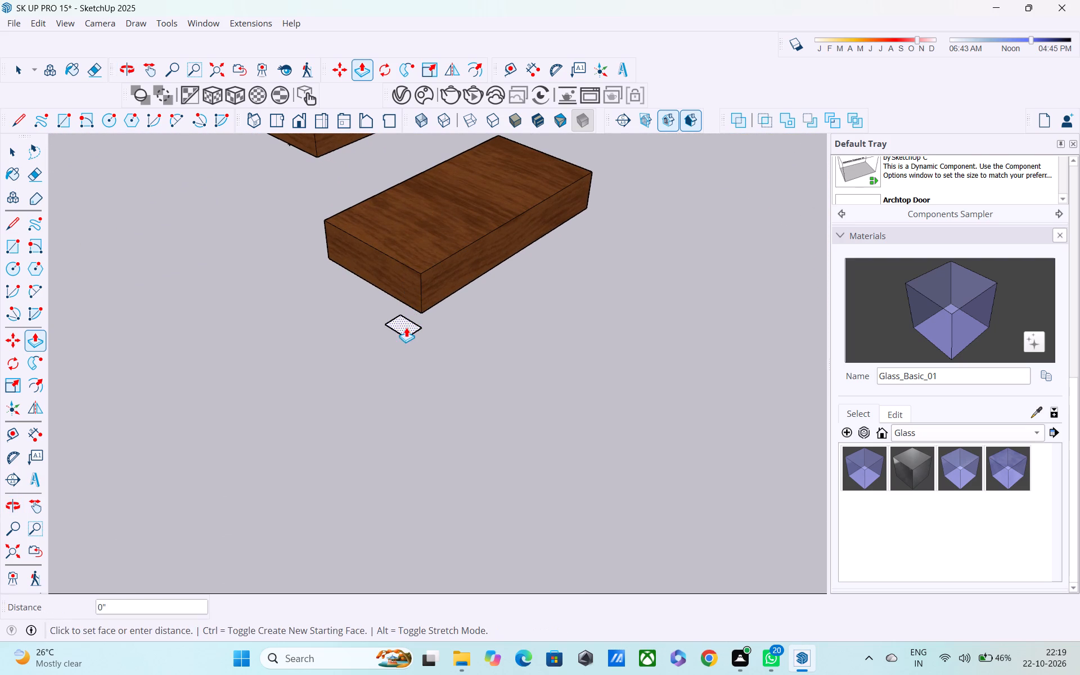
left_click(407, 327)
left_click(406, 320)
scroll(406, 208, "down", 5)
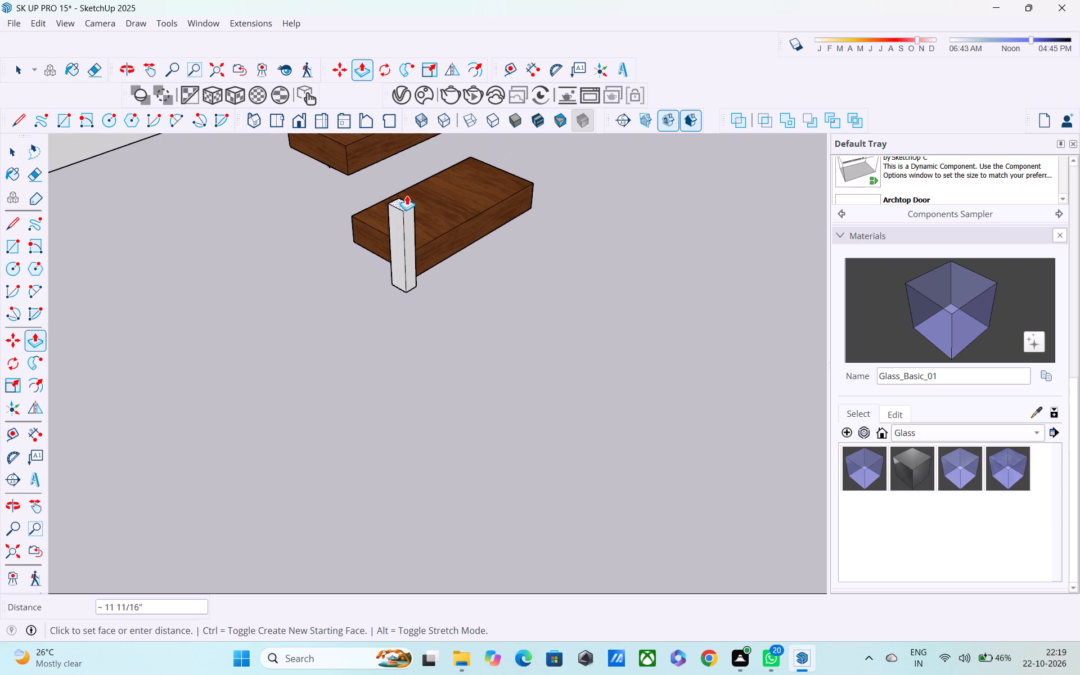
middle_click_drag(407, 185, 408, 305)
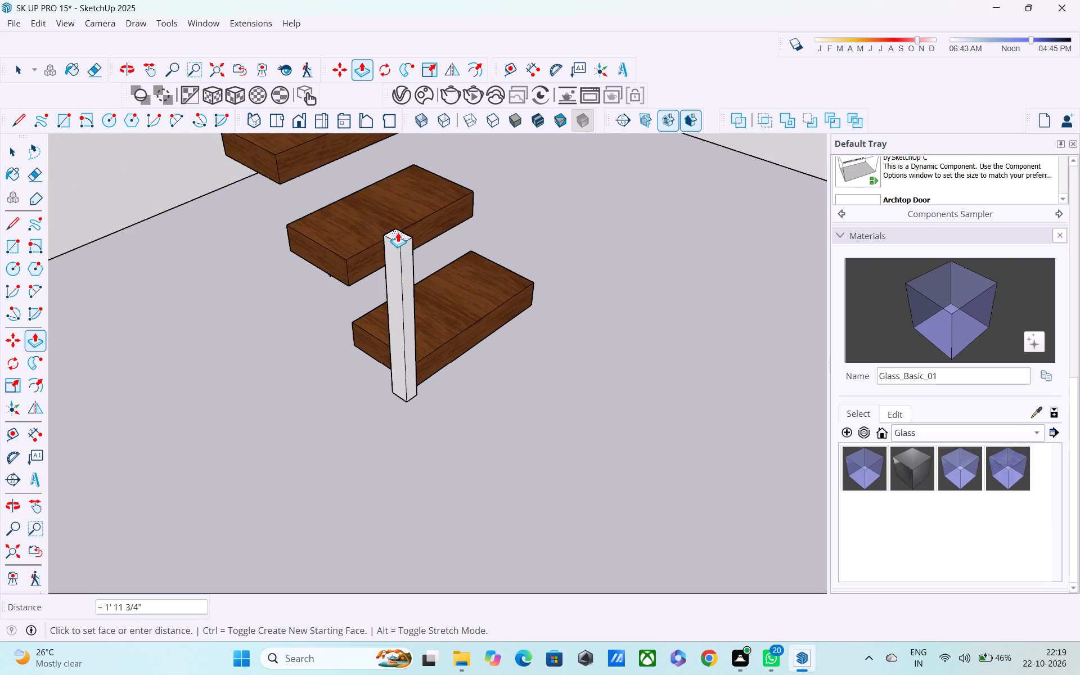
type("2.5'")
key("Return")
Select all the post's connected geometry and make it a group.
scroll(469, 250, "up", 1)
middle_click_drag(395, 285, 244, 176)
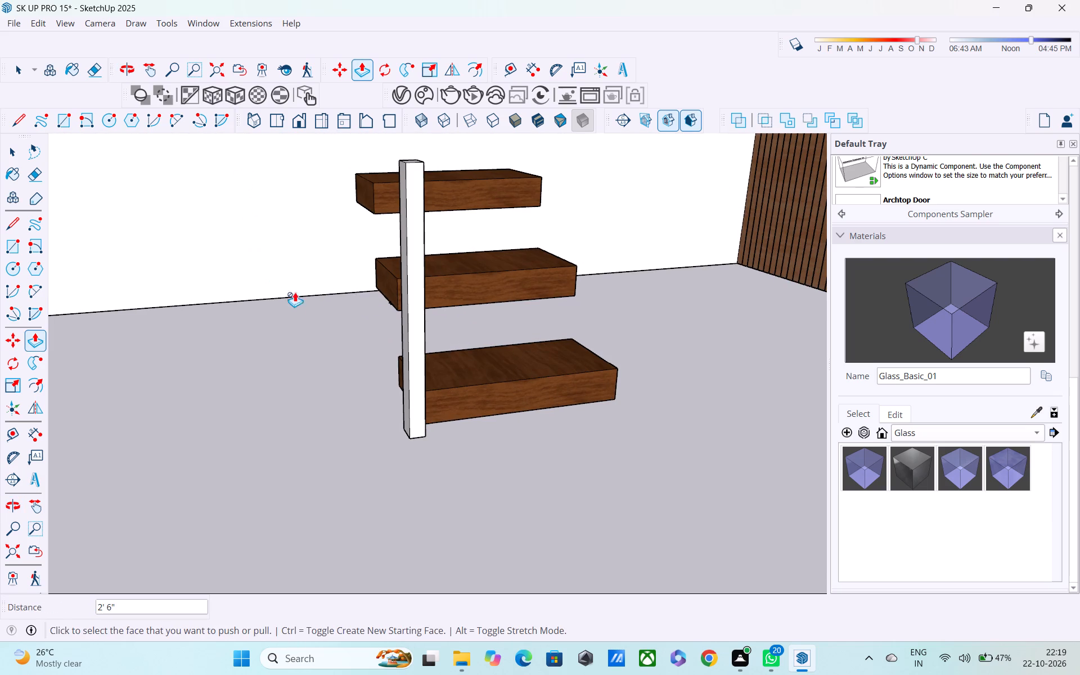
key("space")
double_click(419, 303)
double_click(419, 303)
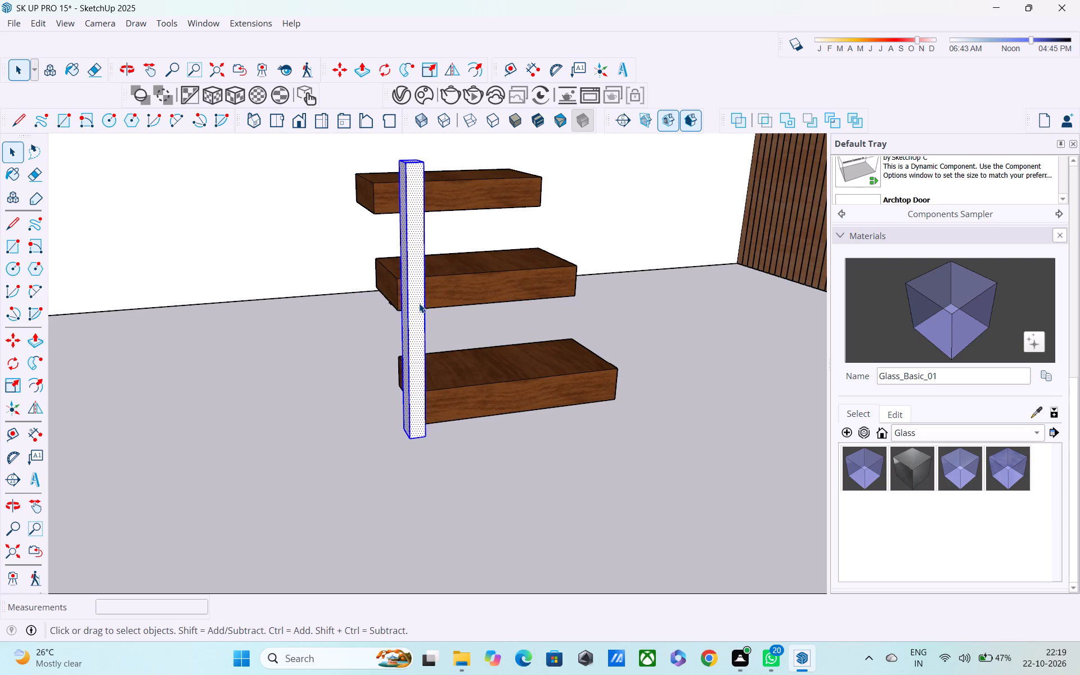
middle_click_drag(427, 325, 339, 381)
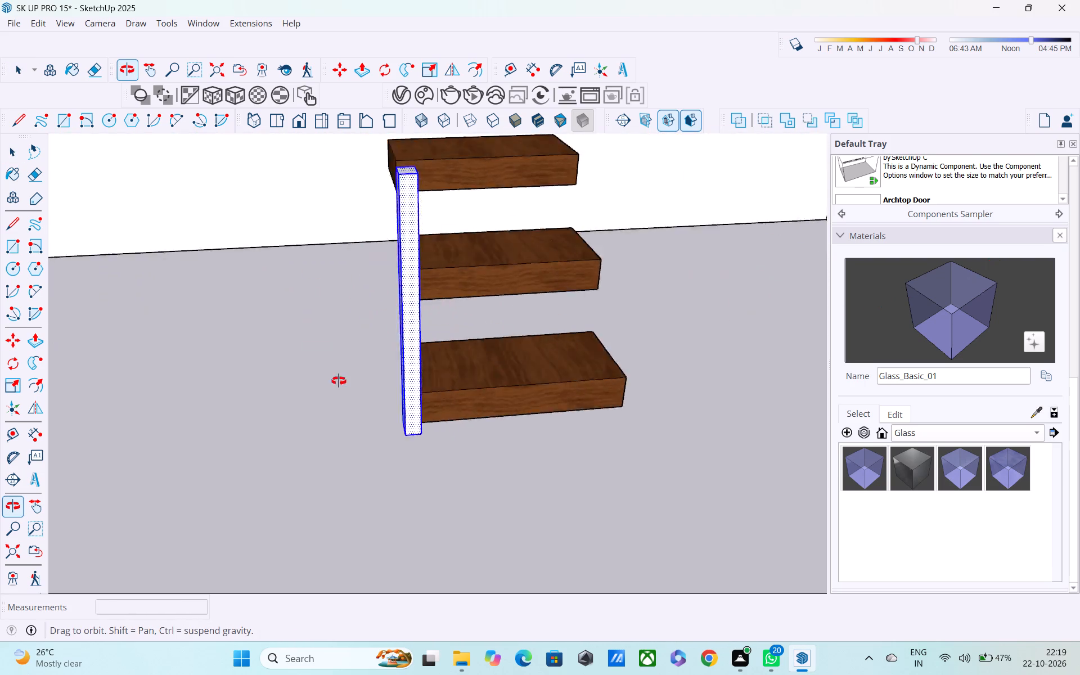
middle_click_drag(339, 381, 367, 328)
right_click(365, 325)
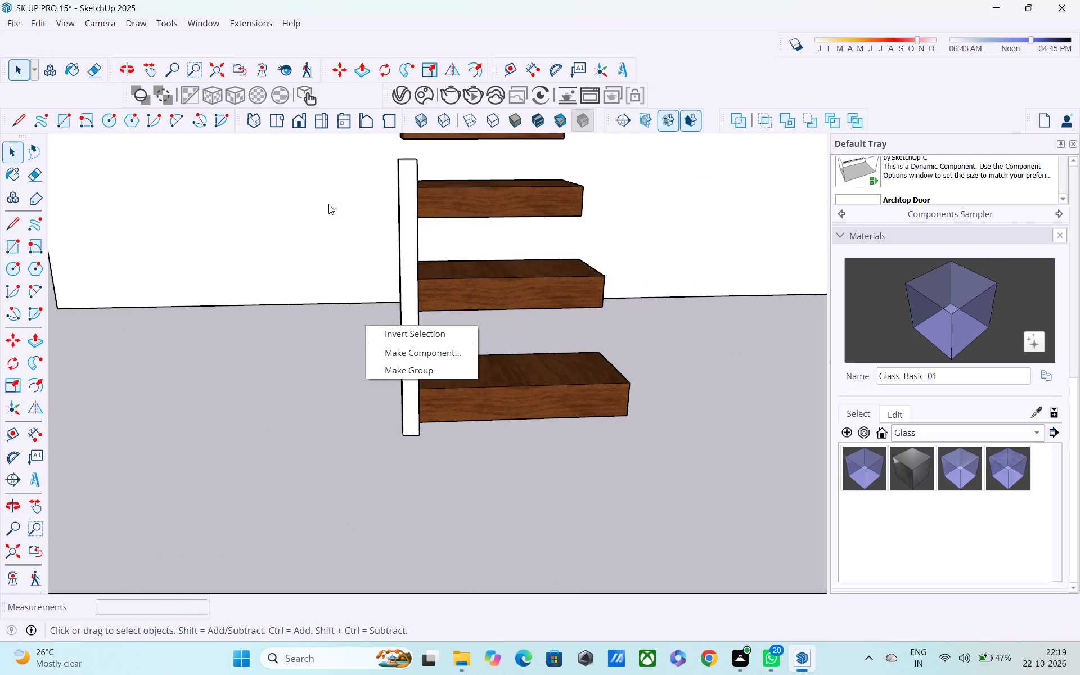
left_click(346, 216)
left_click(406, 259)
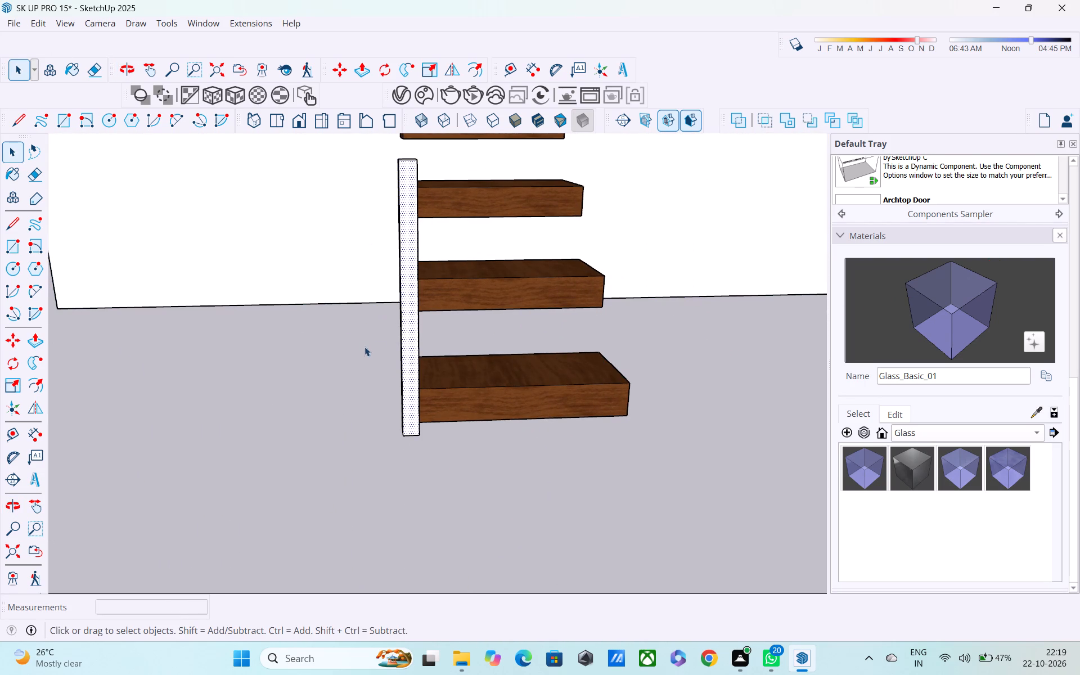
triple_click(417, 292)
triple_click(417, 292)
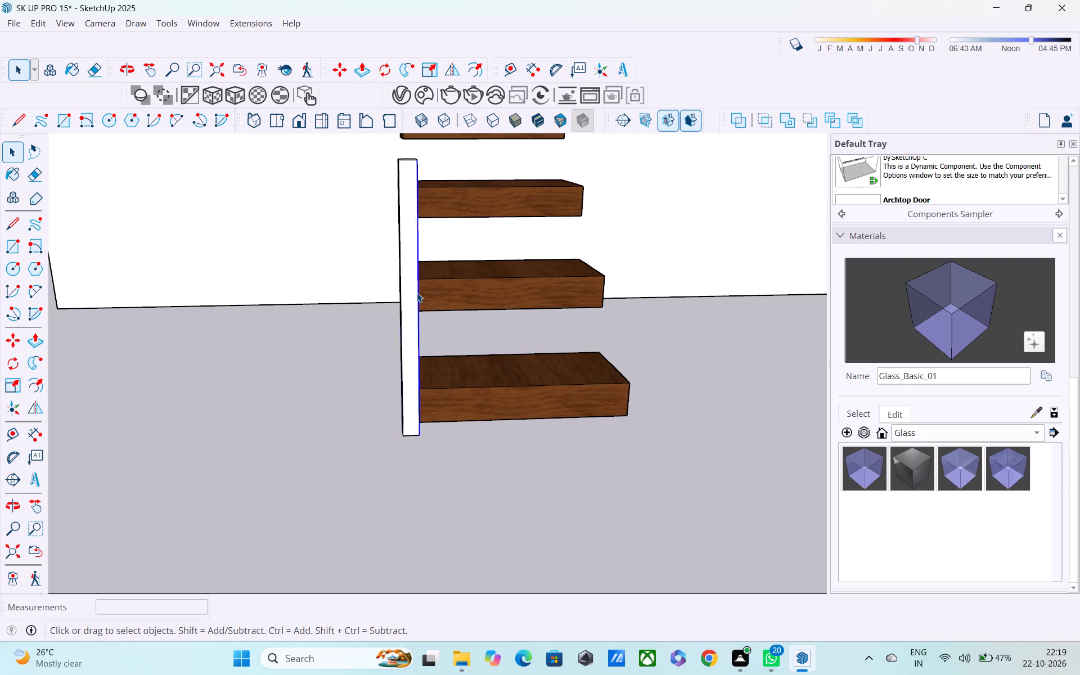
left_click(417, 292)
middle_click_drag(418, 291, 54, 590)
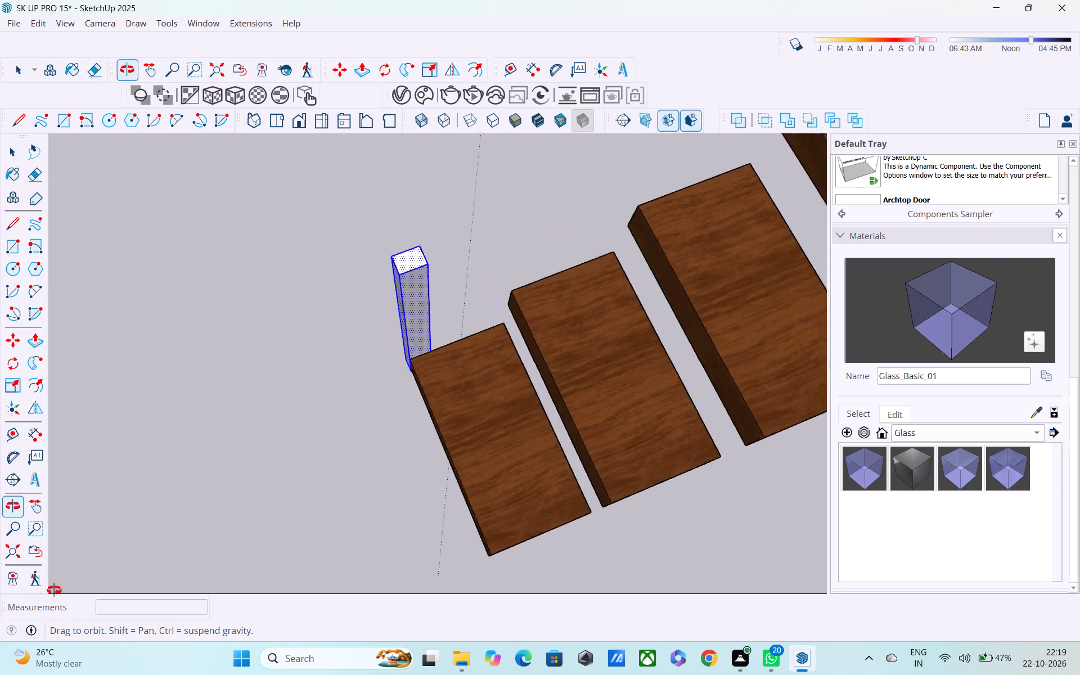
middle_click_drag(54, 590, 66, 551)
middle_click_drag(536, 255, 507, 255)
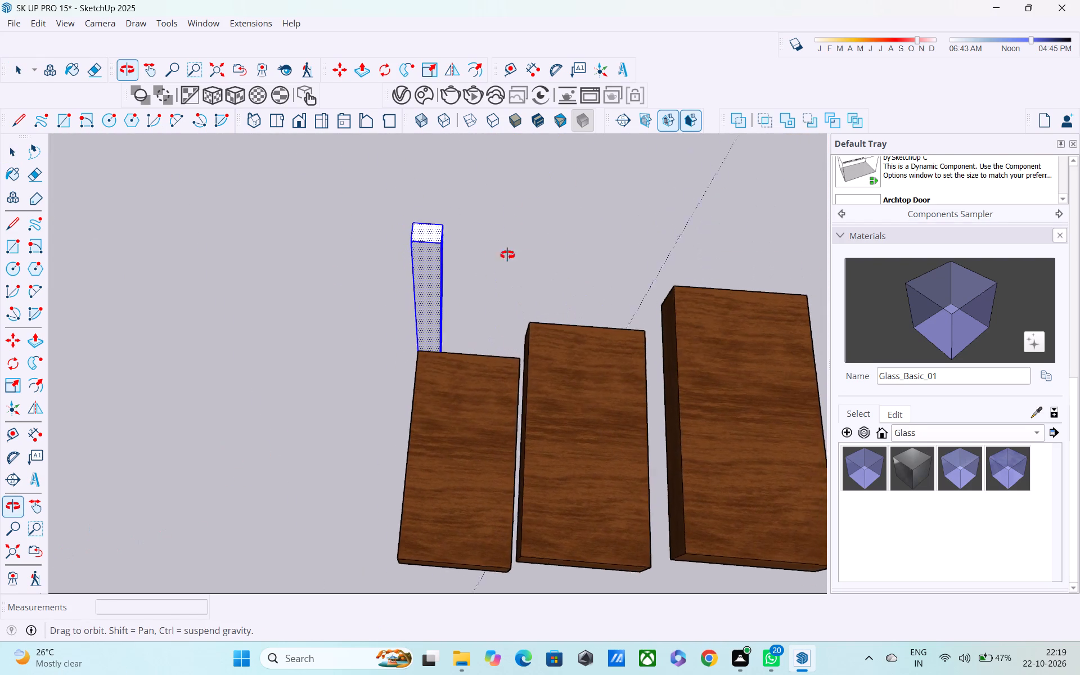
middle_click_drag(507, 255, 690, 102)
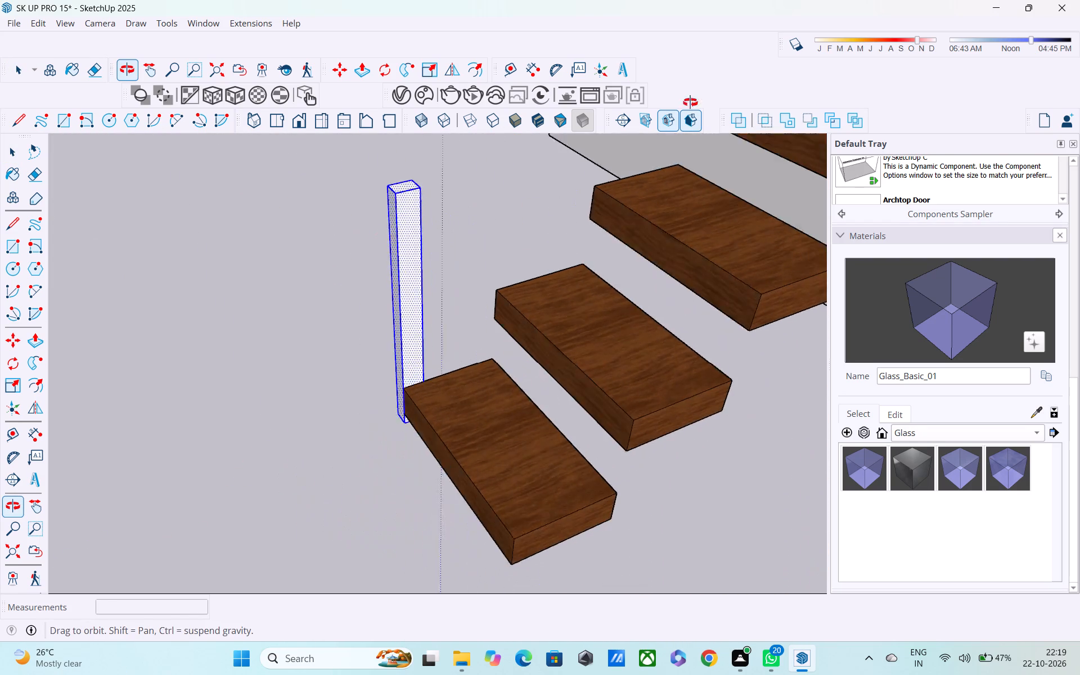
middle_click_drag(690, 102, 709, 84)
left_click(34, 22)
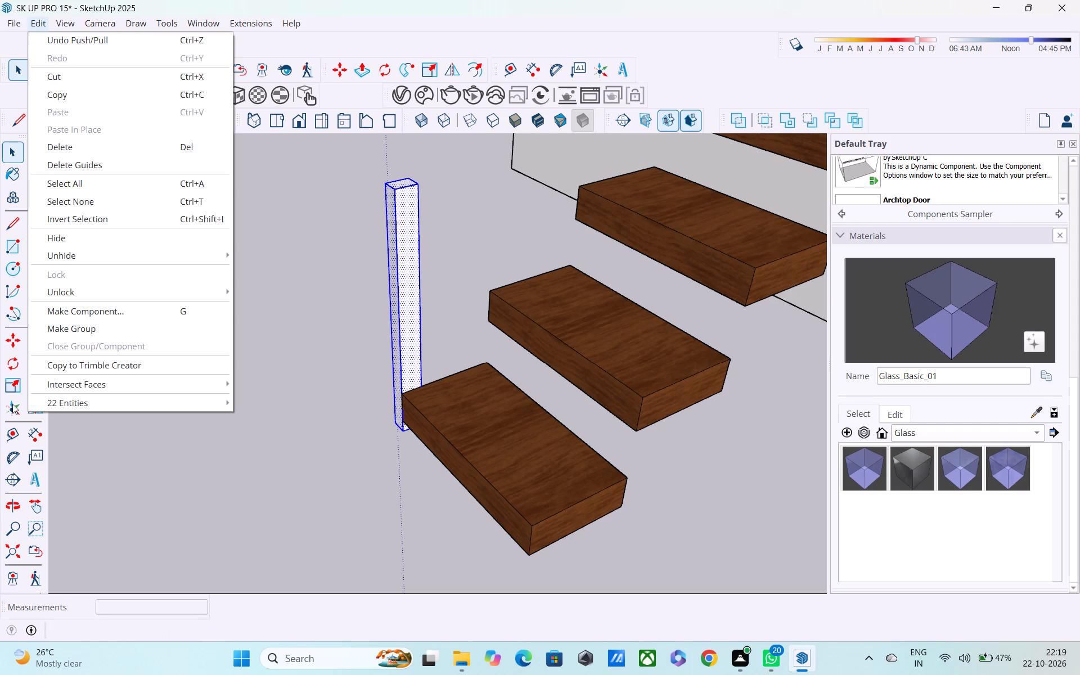
left_click(68, 324)
Copy the post group about 2' 3" along the green axis to the opposite end of the lowest tread.
middle_click_drag(319, 334, 528, 223)
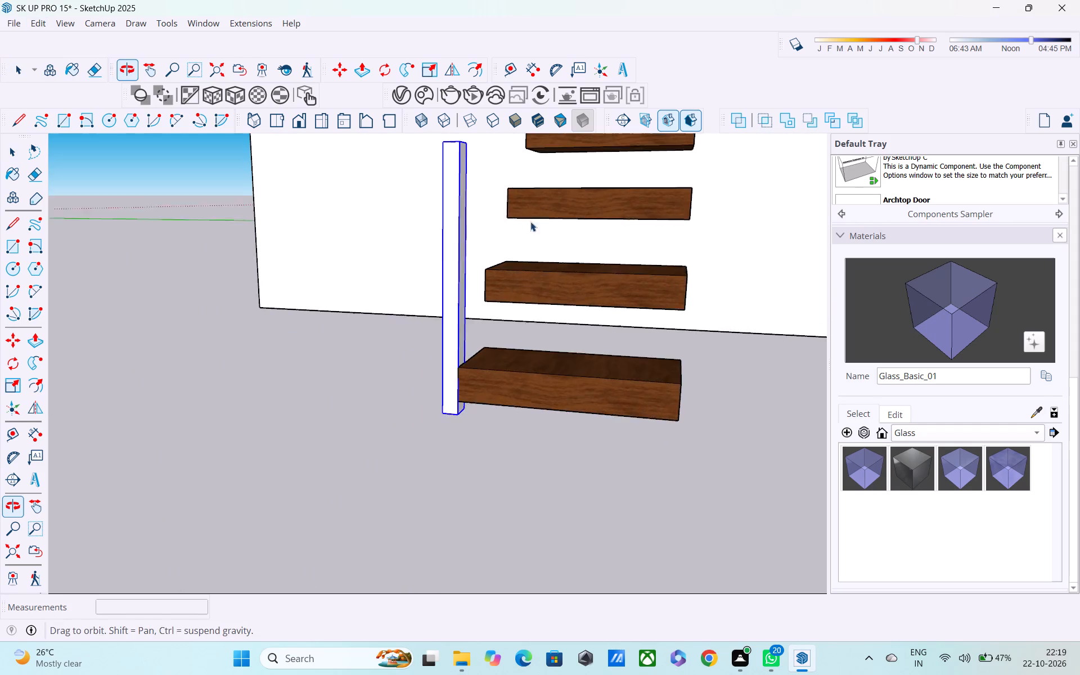
scroll(534, 241, "down", 2)
key("m")
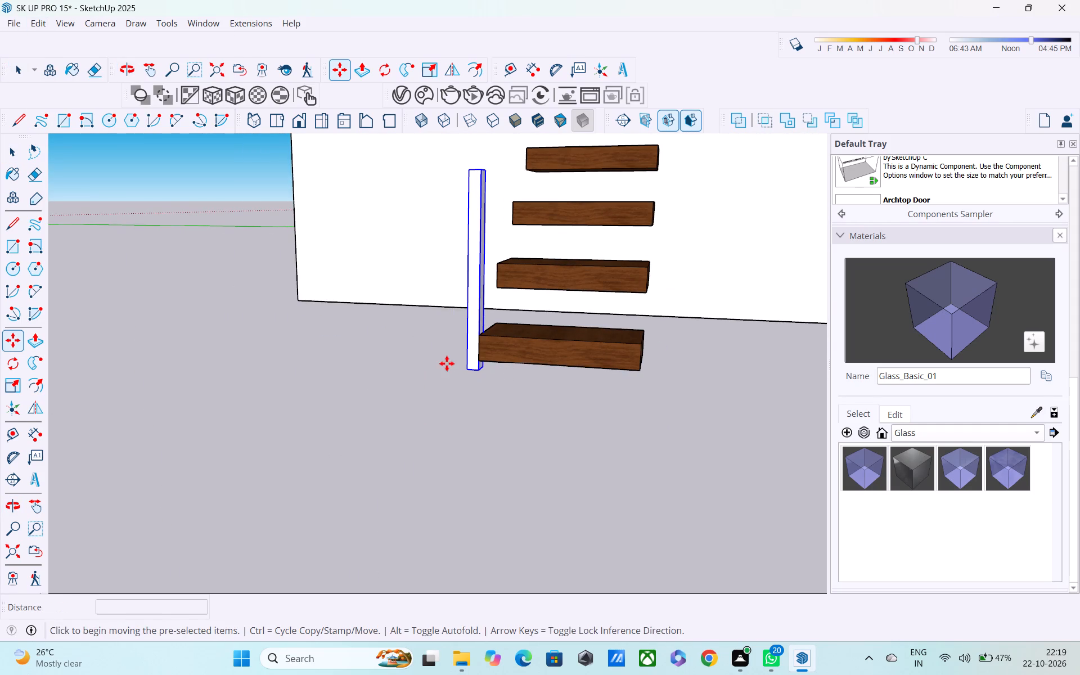
left_click(476, 370)
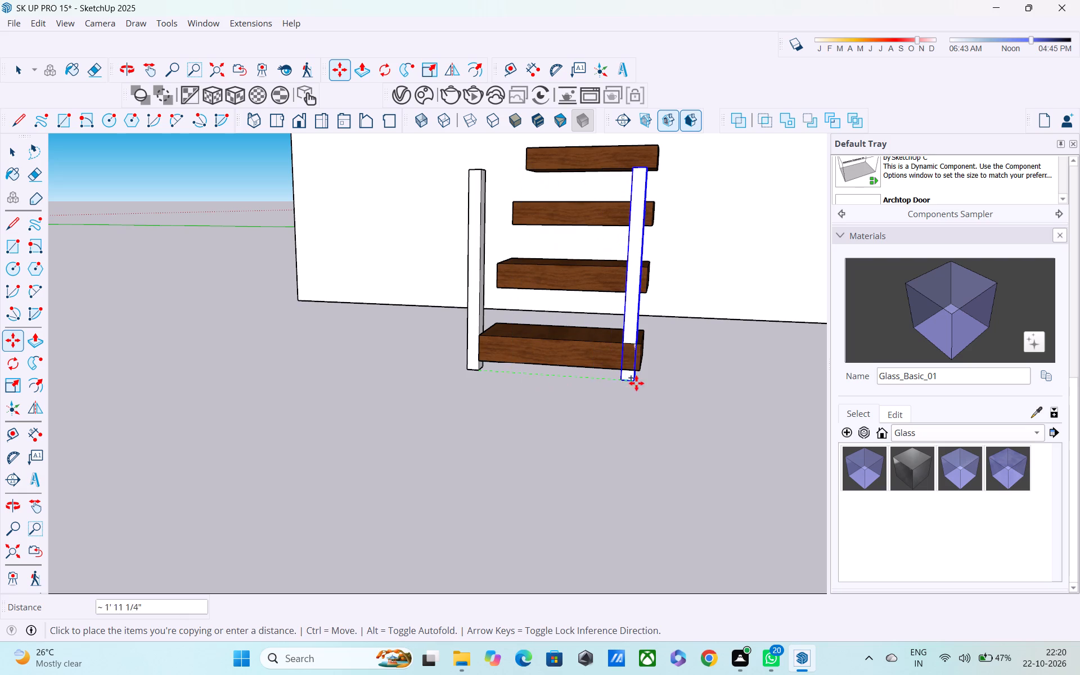
left_click(660, 384)
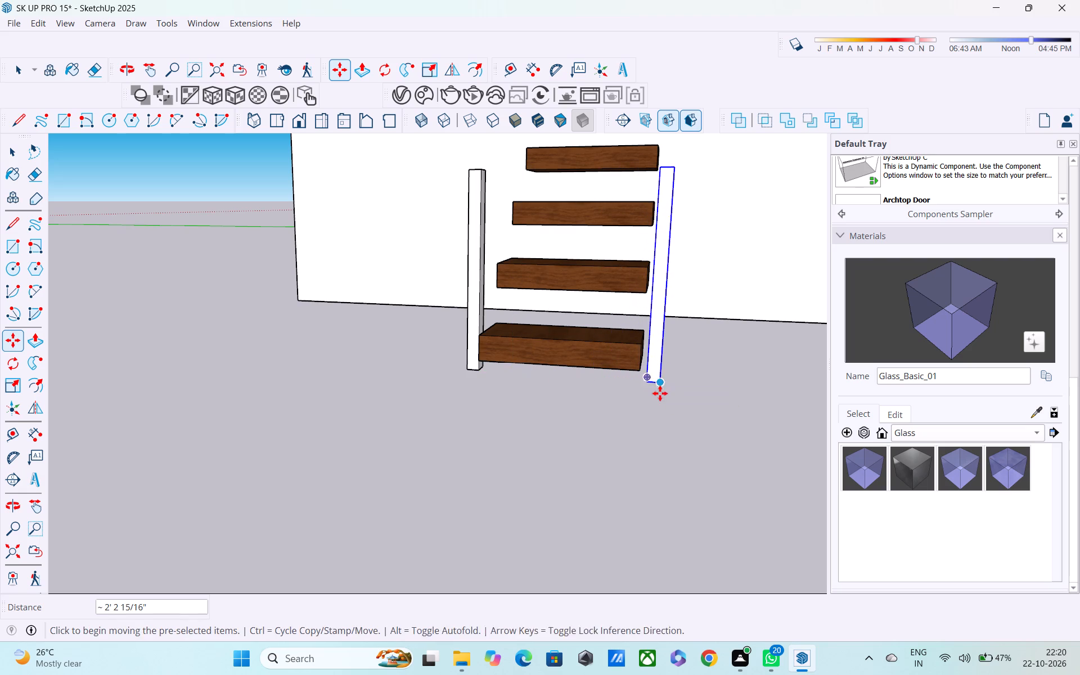
Copy the original post about 6' 4" up the stairs onto the rear outer corner of the fifth tread.
middle_click_drag(658, 395, 776, 548)
middle_click_drag(523, 337, 641, 286)
scroll(641, 286, "down", 1)
scroll(533, 348, "up", 2)
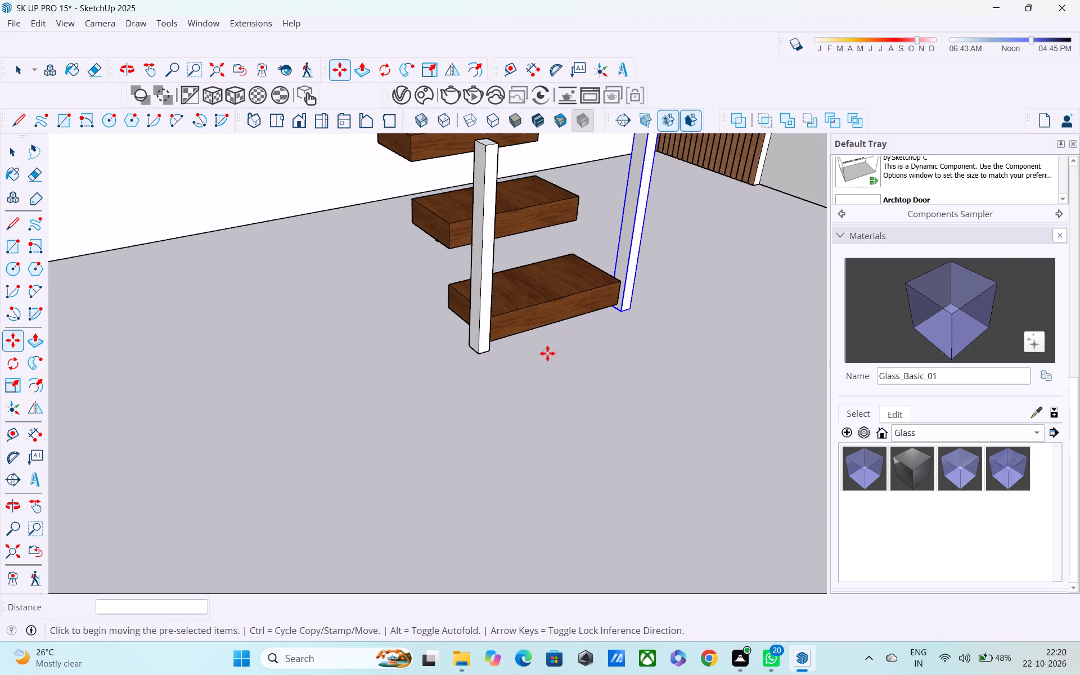
left_click(480, 355)
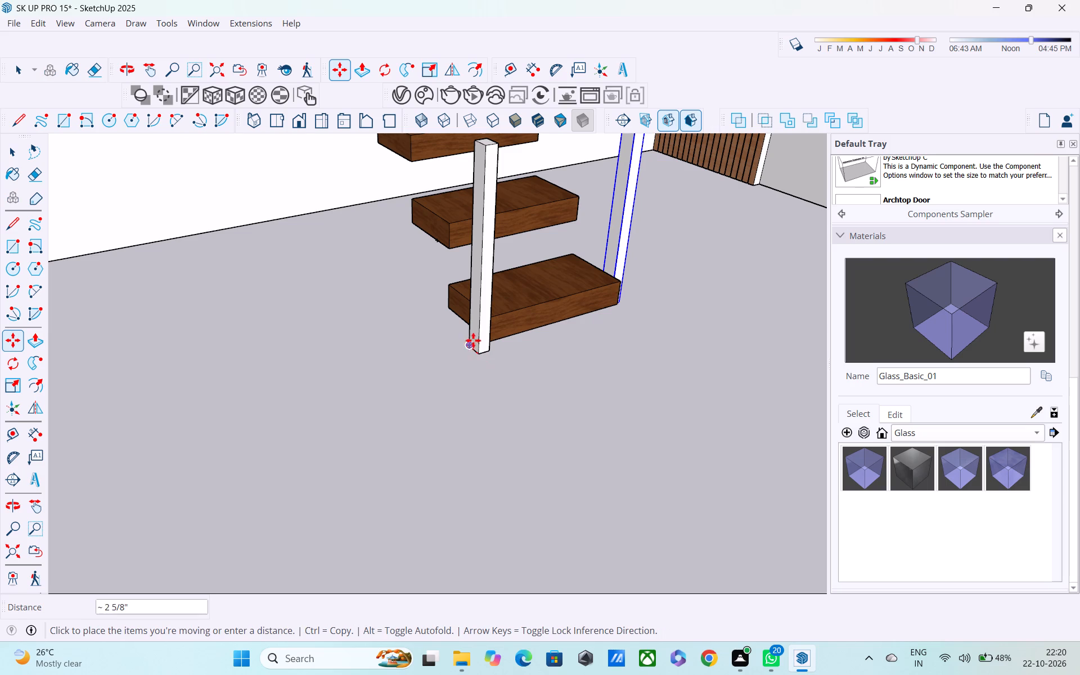
key("Escape")
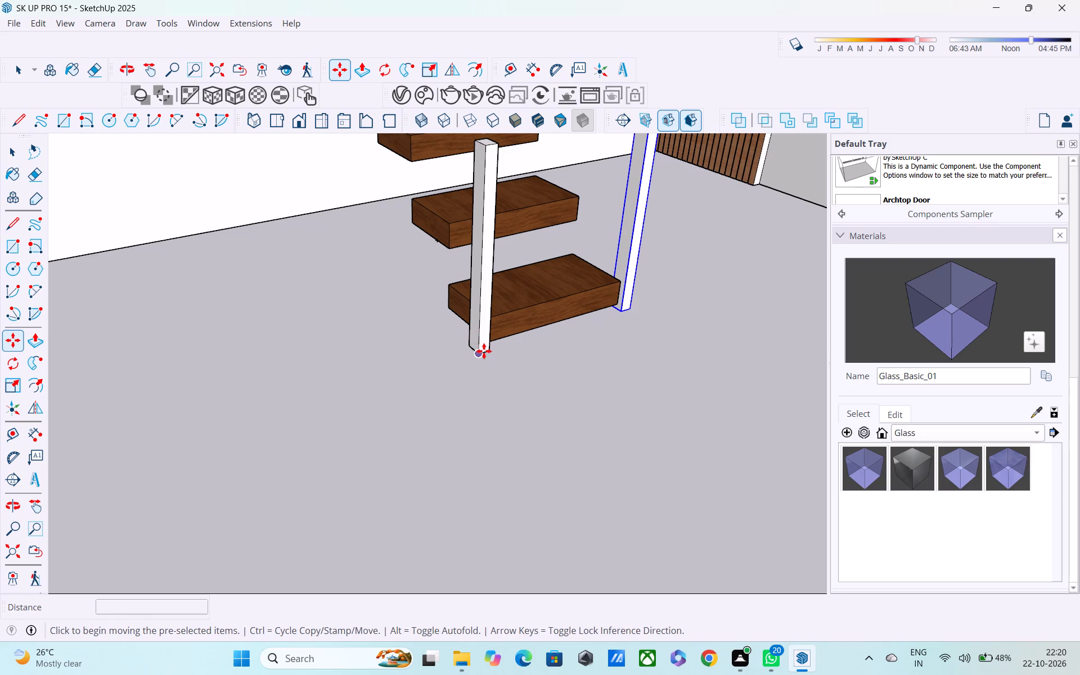
key("space")
left_click(481, 337)
key("m")
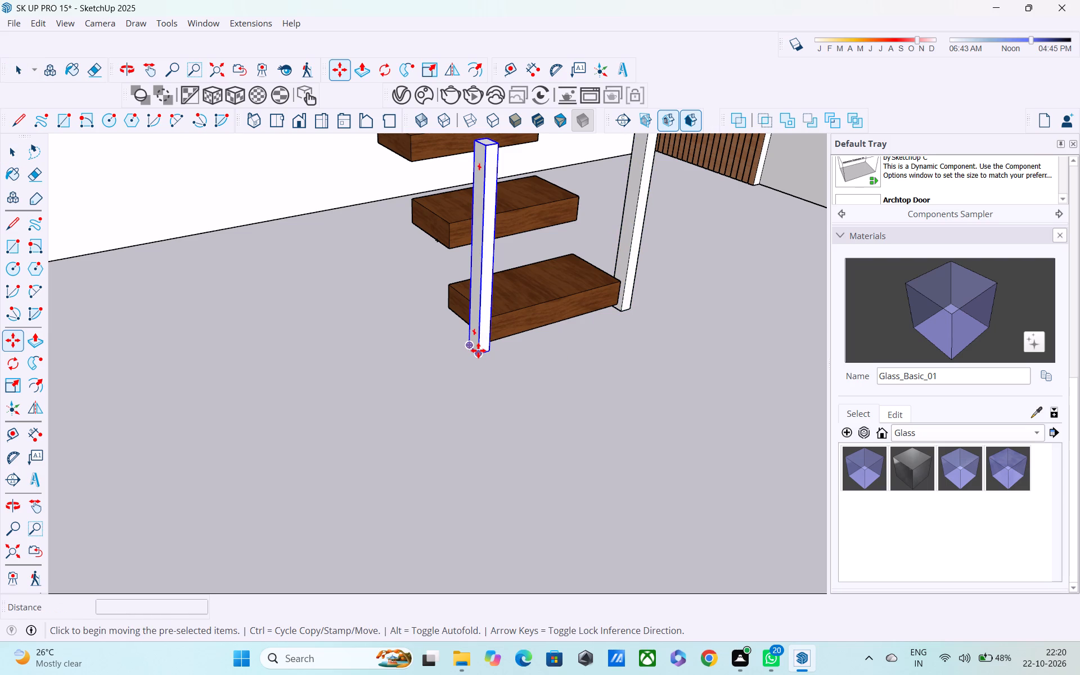
left_click(478, 352)
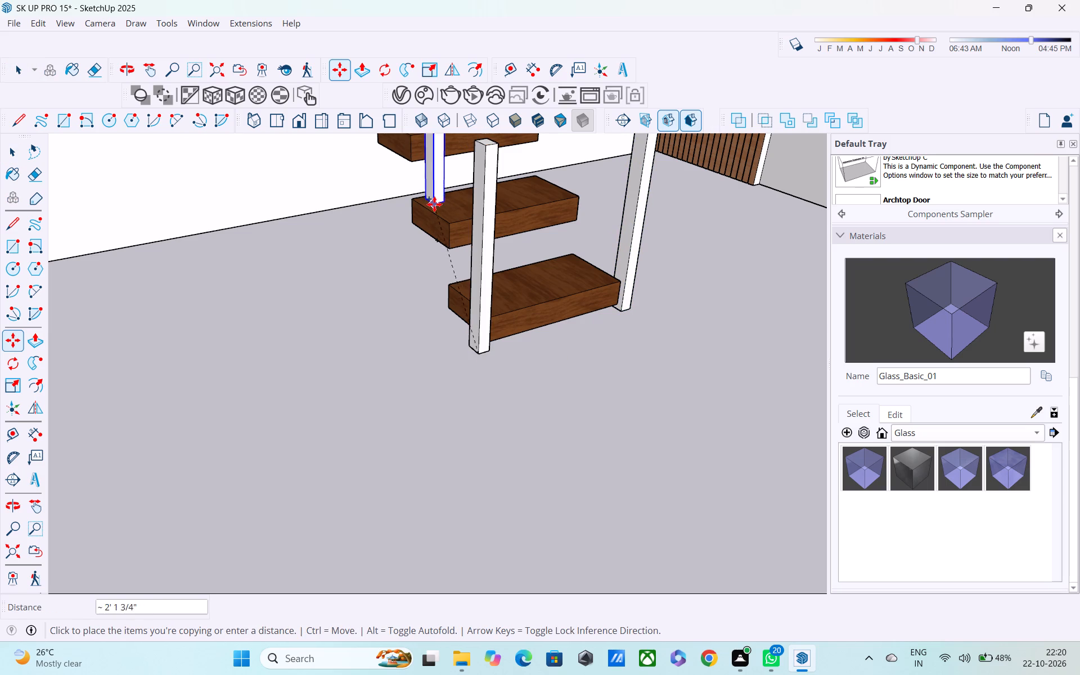
middle_click_drag(485, 296, 546, 393, "shift")
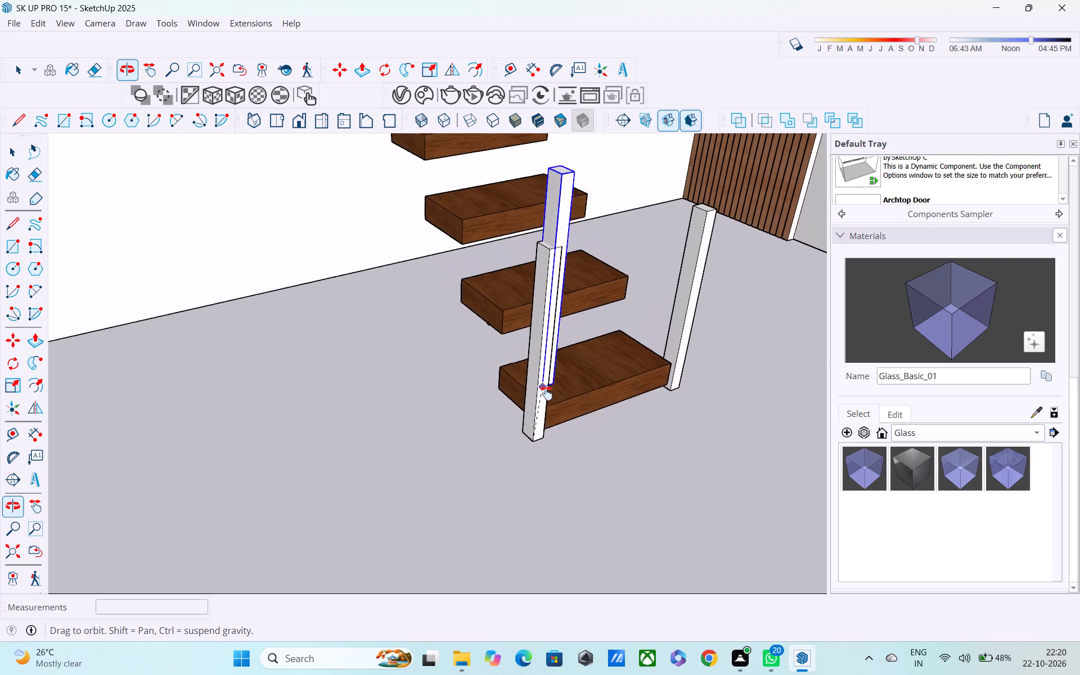
middle_click_drag(546, 393, 652, 534, "shift")
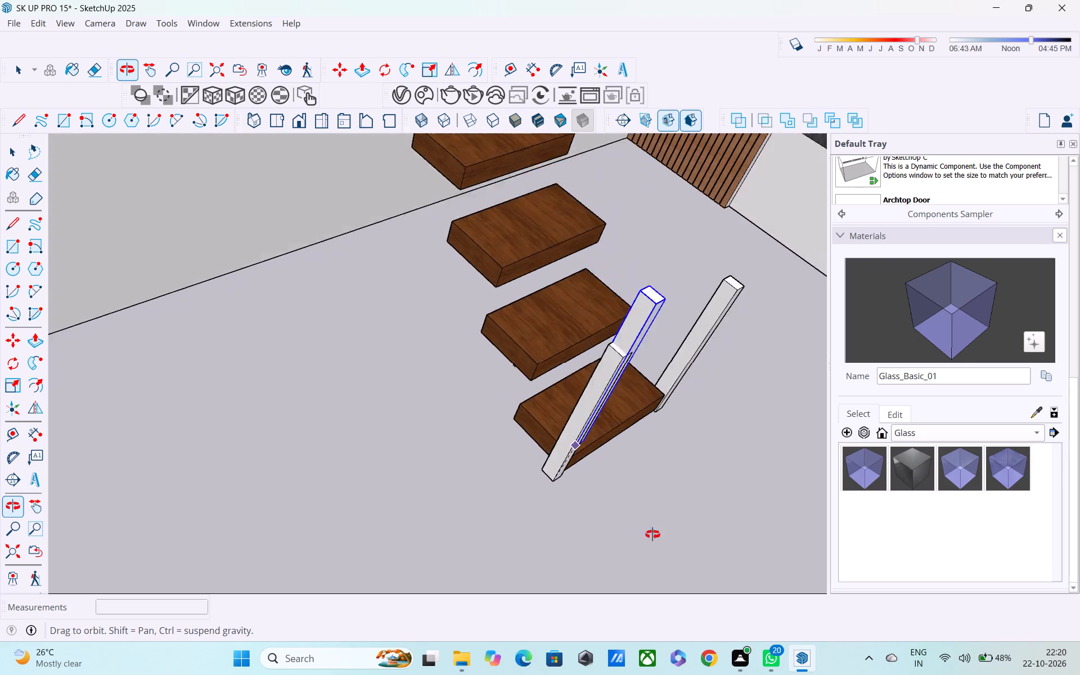
middle_click_drag(652, 534, 589, 454, "shift")
middle_click_drag(535, 258, 641, 539, "shift")
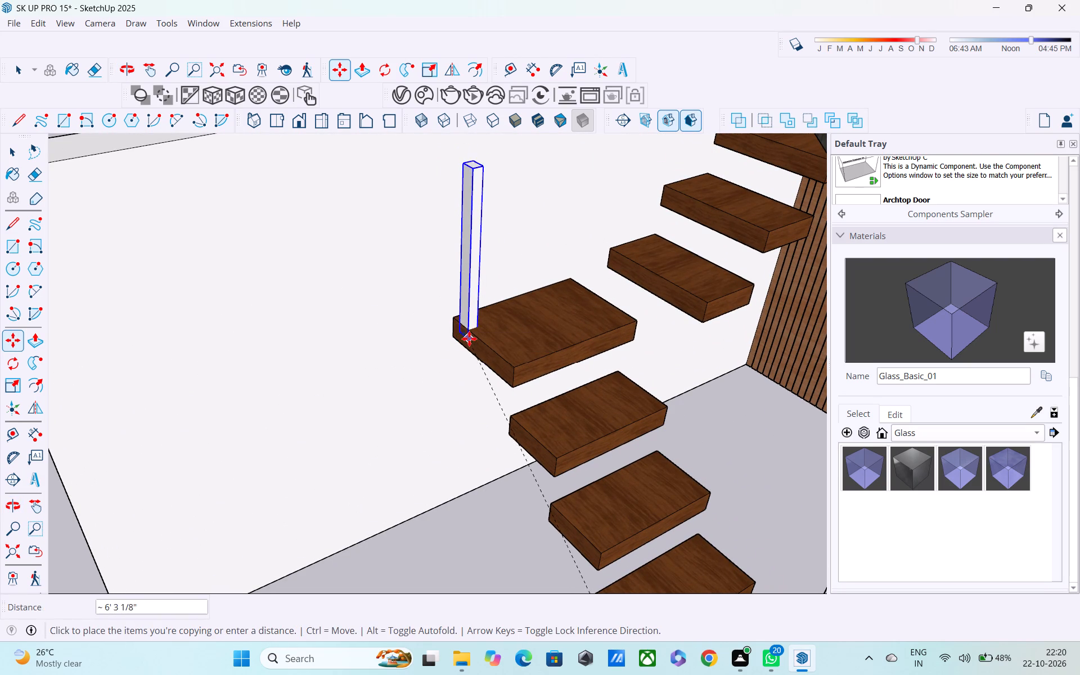
left_click(465, 335)
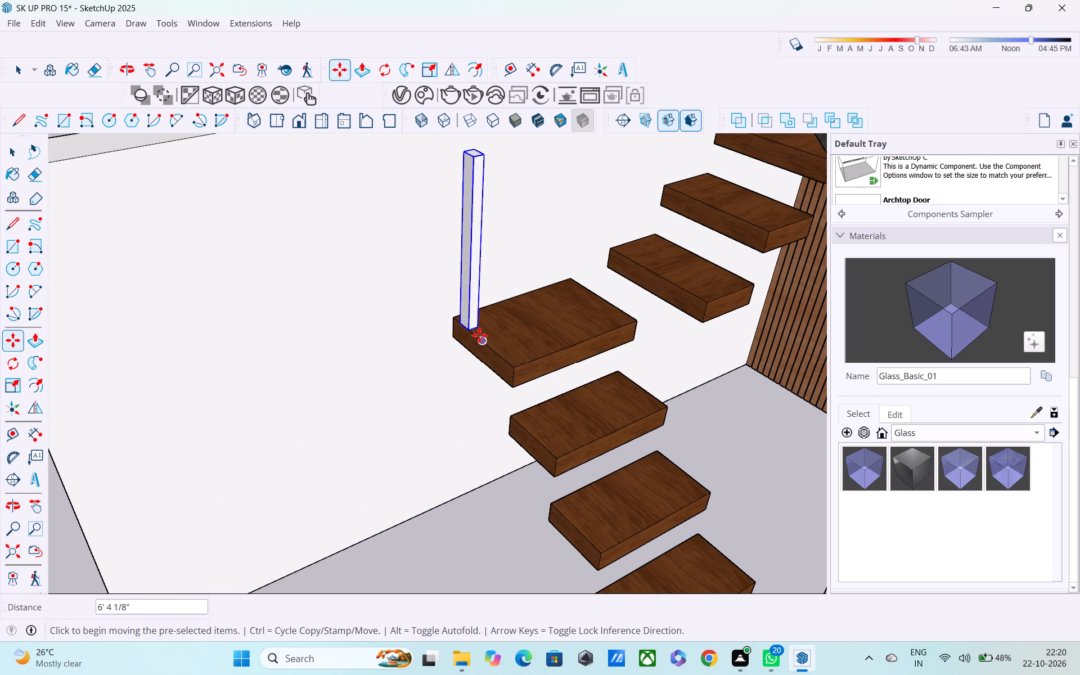
Copy the fifth tread's post about 1' 1" along its outer end to the front corner.
left_click(470, 328)
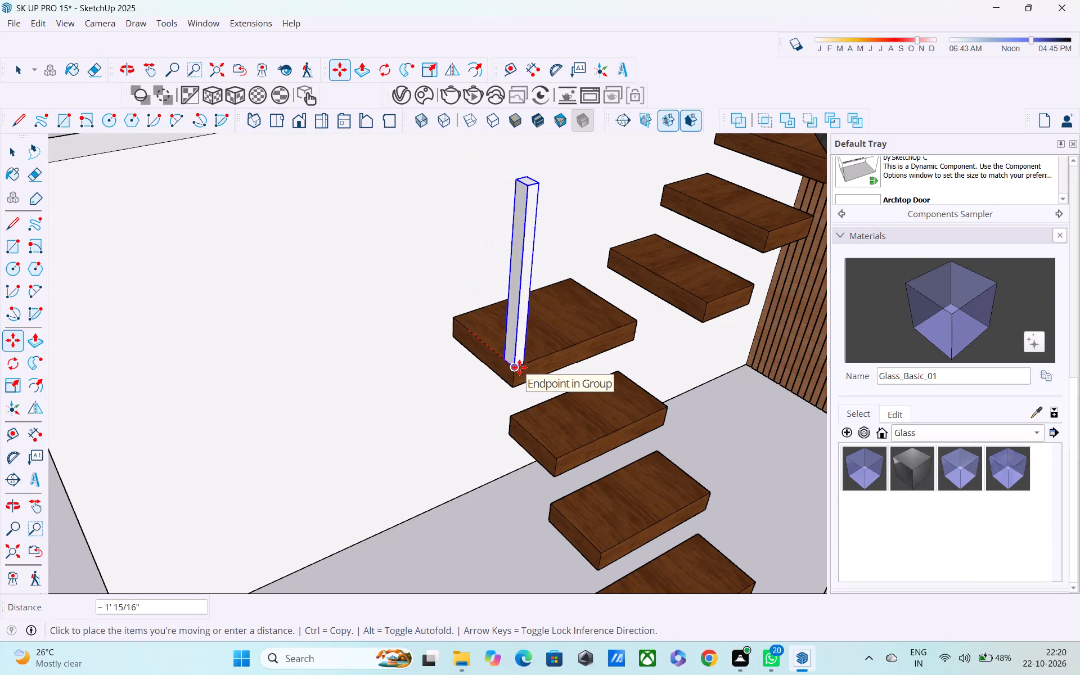
left_click(516, 365)
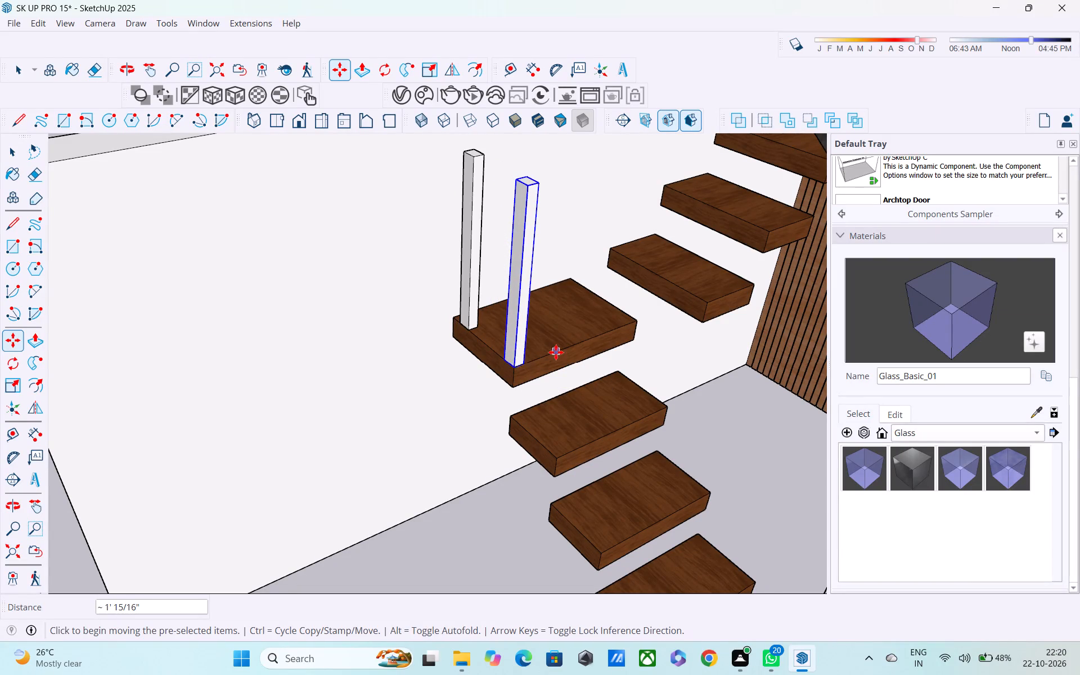
Copy the fifth tread's front post about 3' 1" across to the front edge of the sixth tread, past the turn.
scroll(440, 351, "down", 4)
middle_click_drag(473, 318, 341, 263)
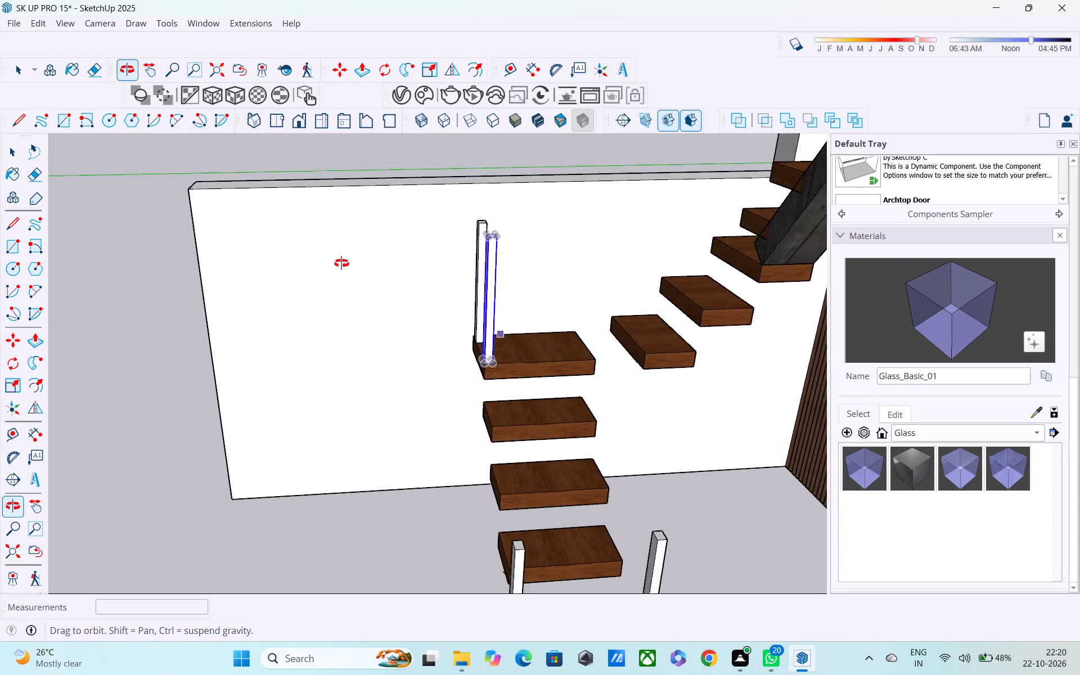
middle_click_drag(341, 263, 363, 225)
scroll(380, 230, "down", 4)
middle_click_drag(435, 325, 343, 205)
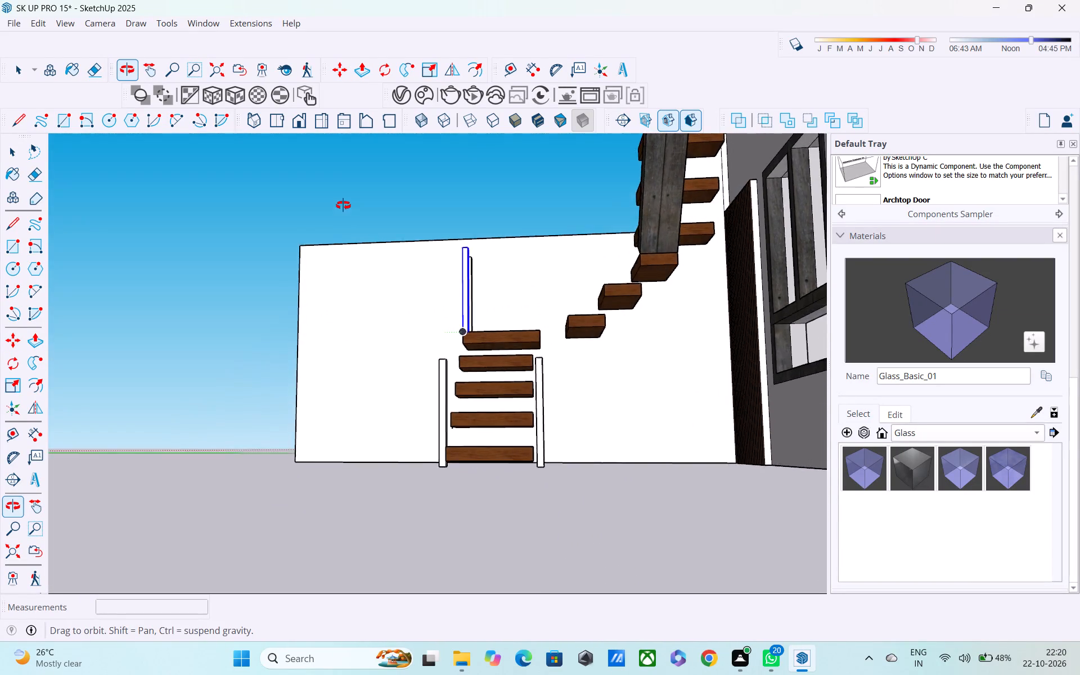
middle_click_drag(343, 205, 438, 427)
scroll(447, 332, "up", 1)
middle_click(439, 293)
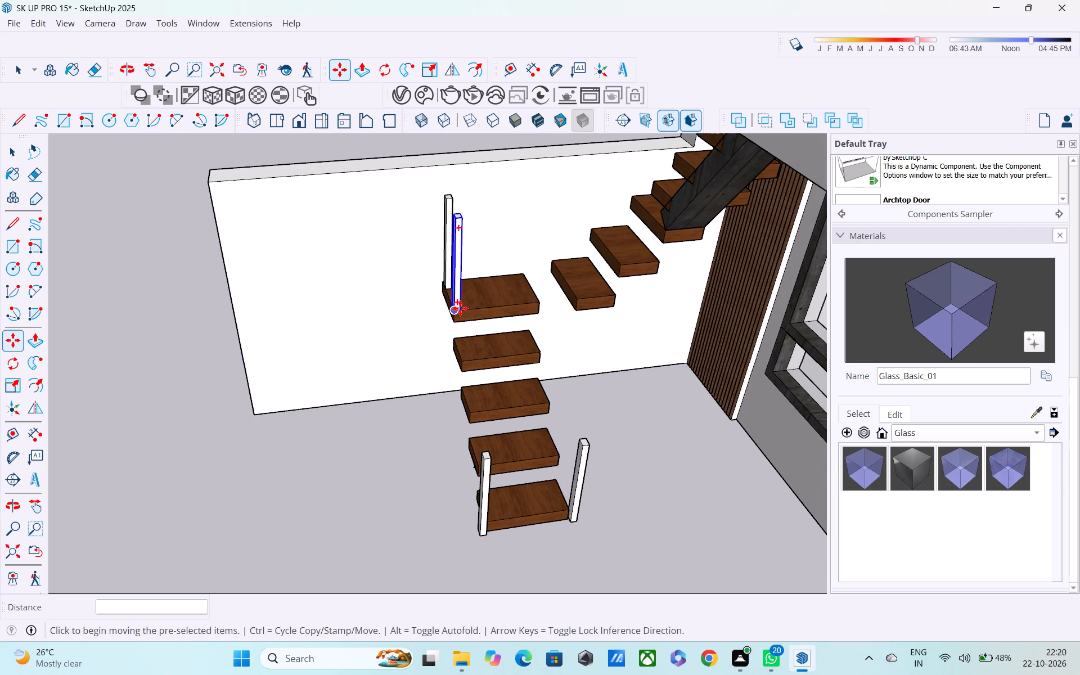
left_click(456, 309)
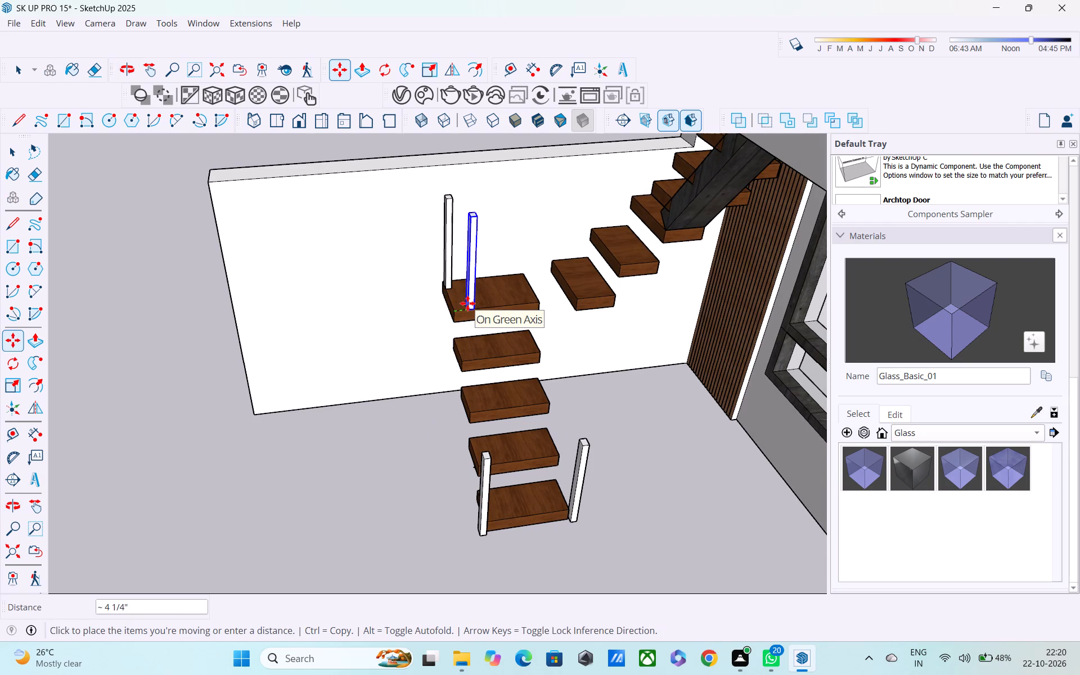
left_click(575, 296)
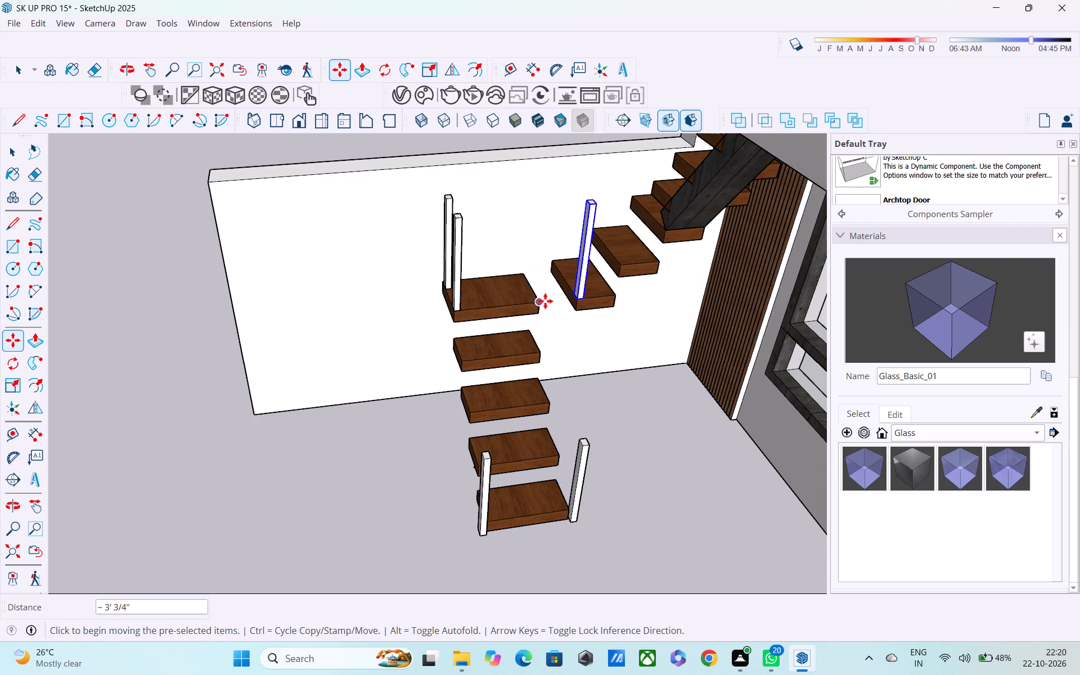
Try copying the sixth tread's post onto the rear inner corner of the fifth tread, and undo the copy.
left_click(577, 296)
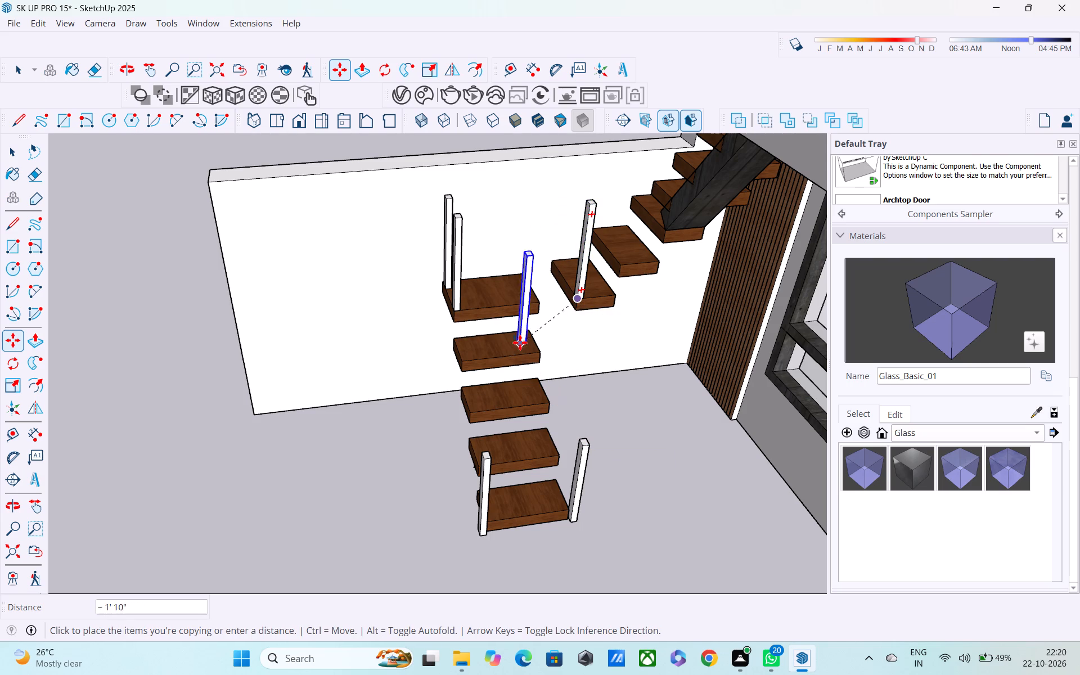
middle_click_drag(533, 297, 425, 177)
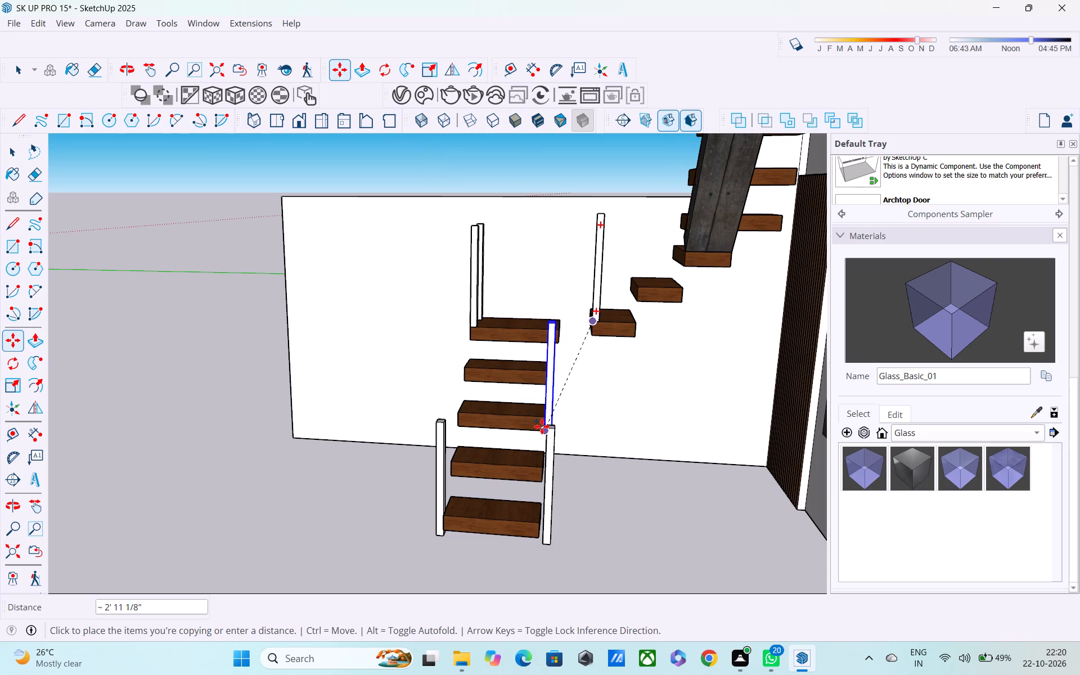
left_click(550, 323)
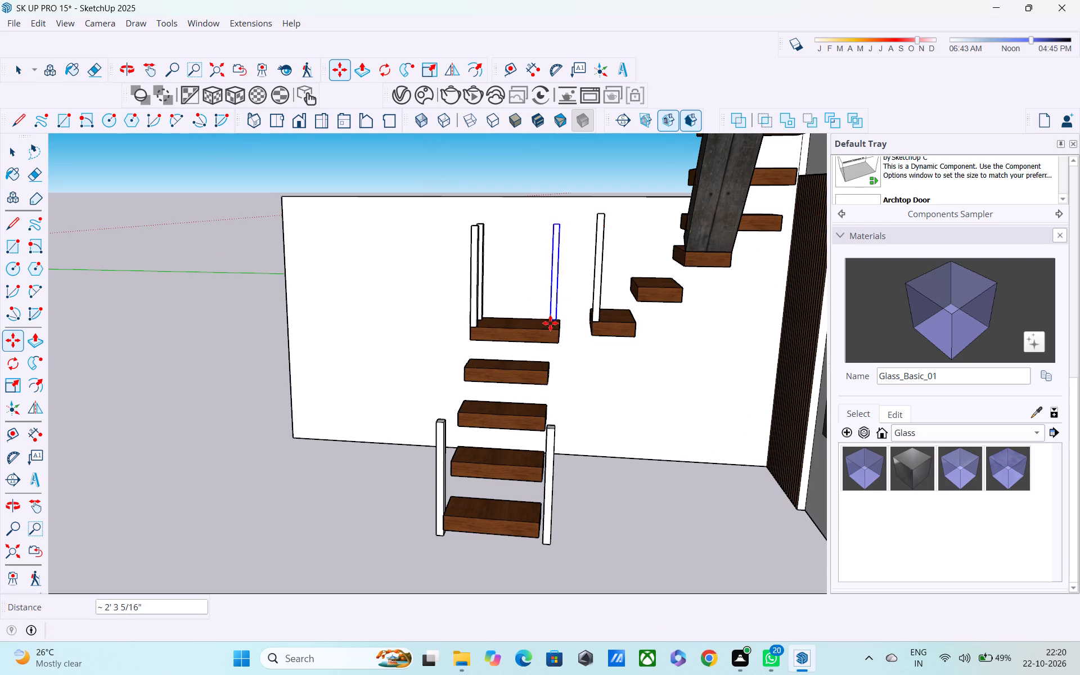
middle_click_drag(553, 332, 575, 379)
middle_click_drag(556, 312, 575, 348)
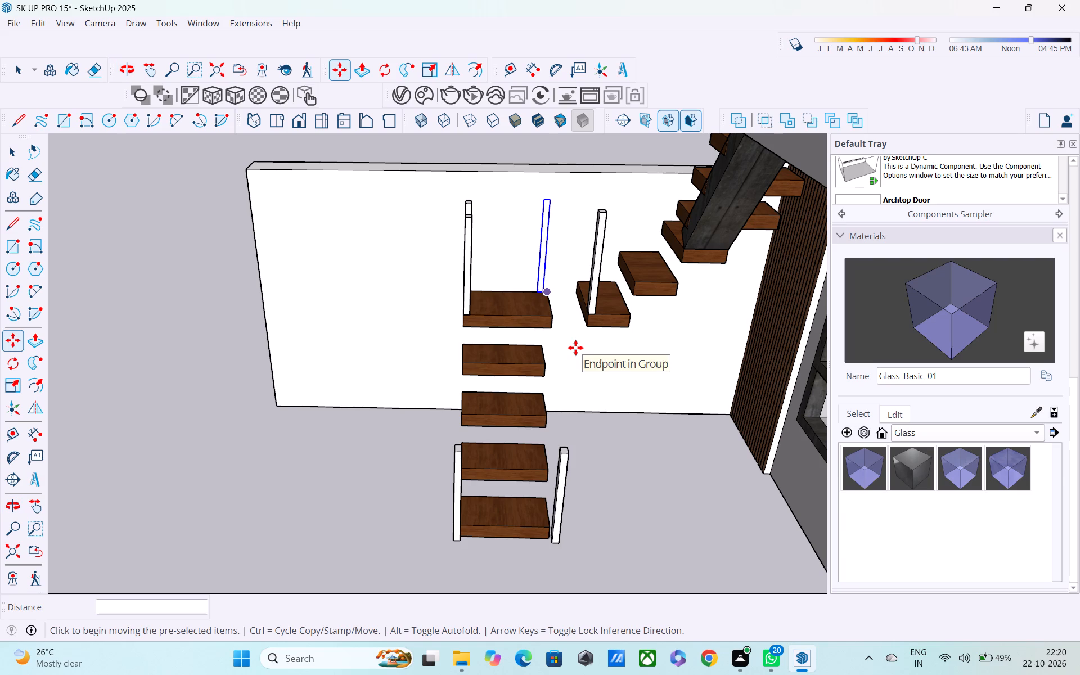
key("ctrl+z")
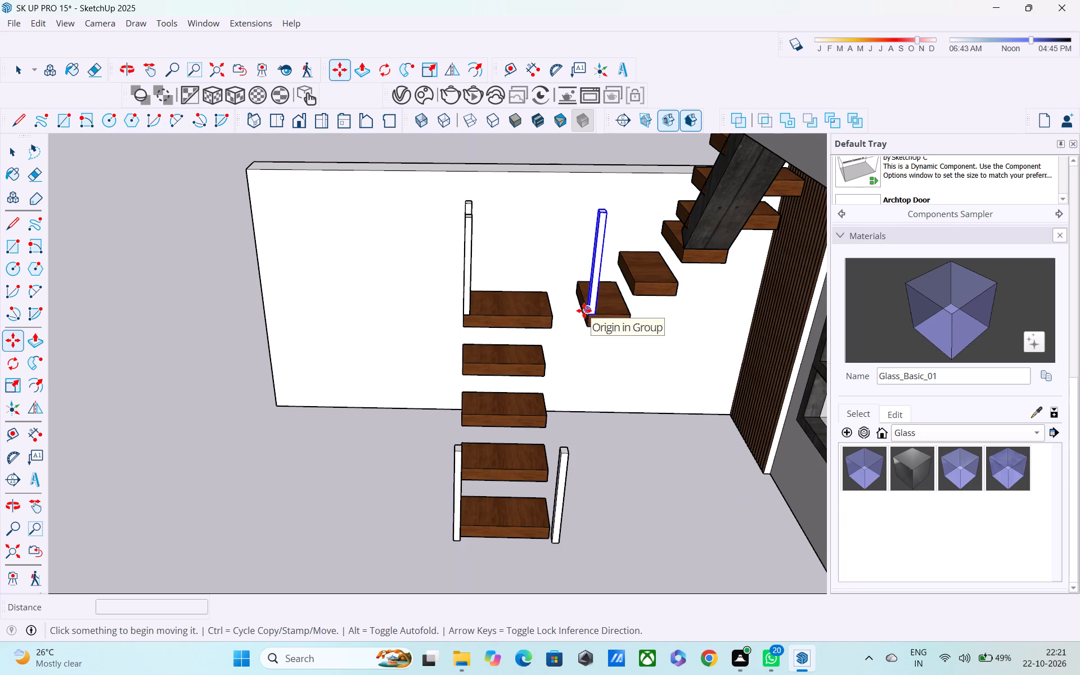
Move the sixth tread's post about 1' 1" along the green axis, plus about 7 1/2" more onto the fifth tread's front inner corner.
left_click(584, 310)
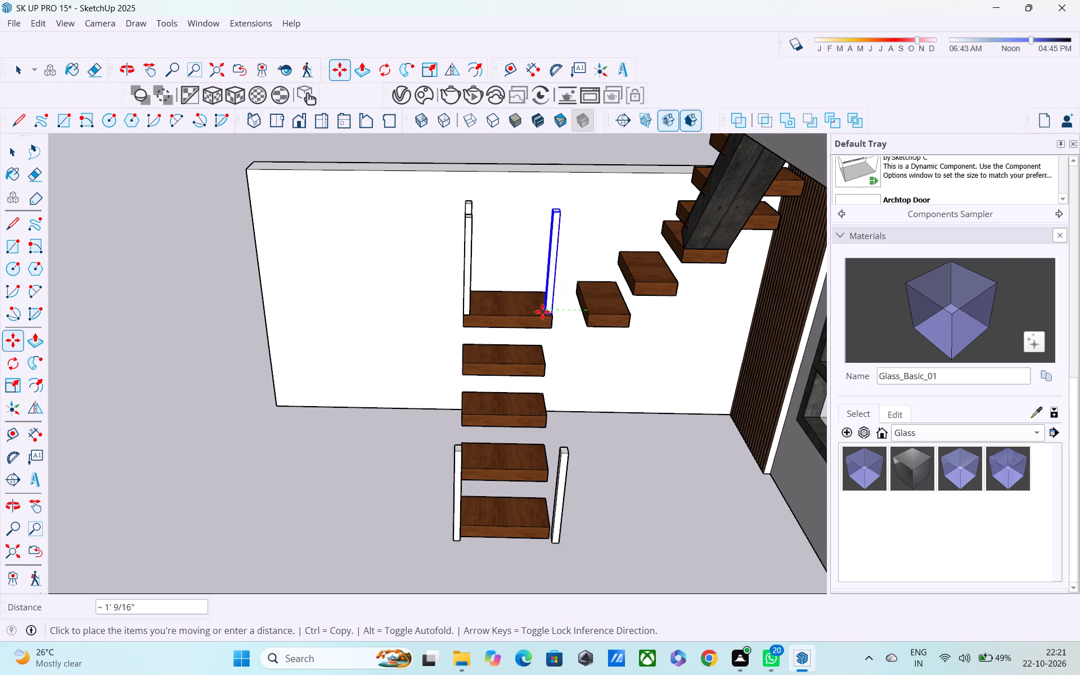
left_click(540, 310)
middle_click_drag(541, 314, 581, 406)
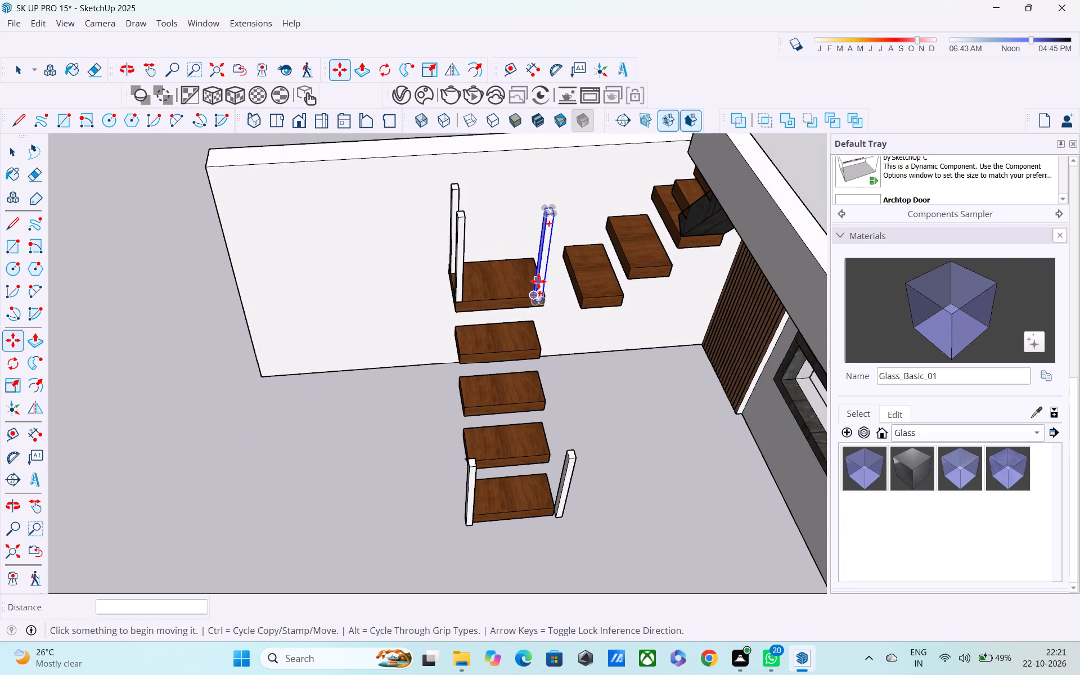
middle_click_drag(538, 281, 604, 172)
scroll(537, 269, "up", 2)
middle_click_drag(535, 271, 523, 228)
scroll(517, 296, "up", 1)
scroll(517, 296, "down", 2)
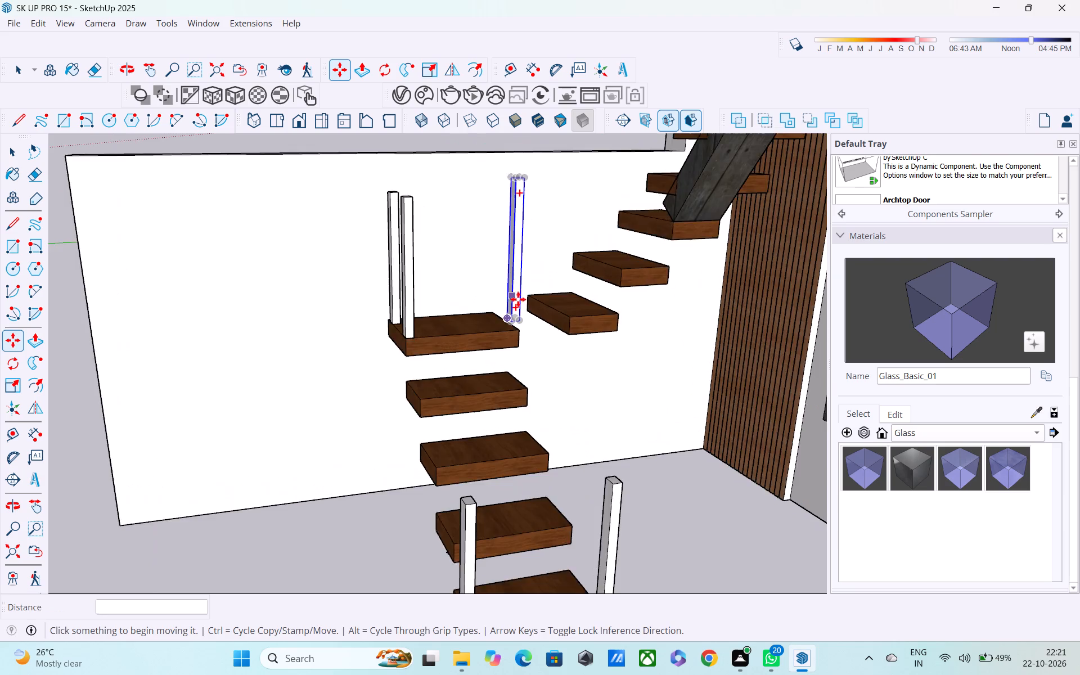
scroll(518, 299, "down", 1)
middle_click_drag(525, 304, 552, 308)
scroll(543, 314, "up", 7)
scroll(503, 285, "up", 4)
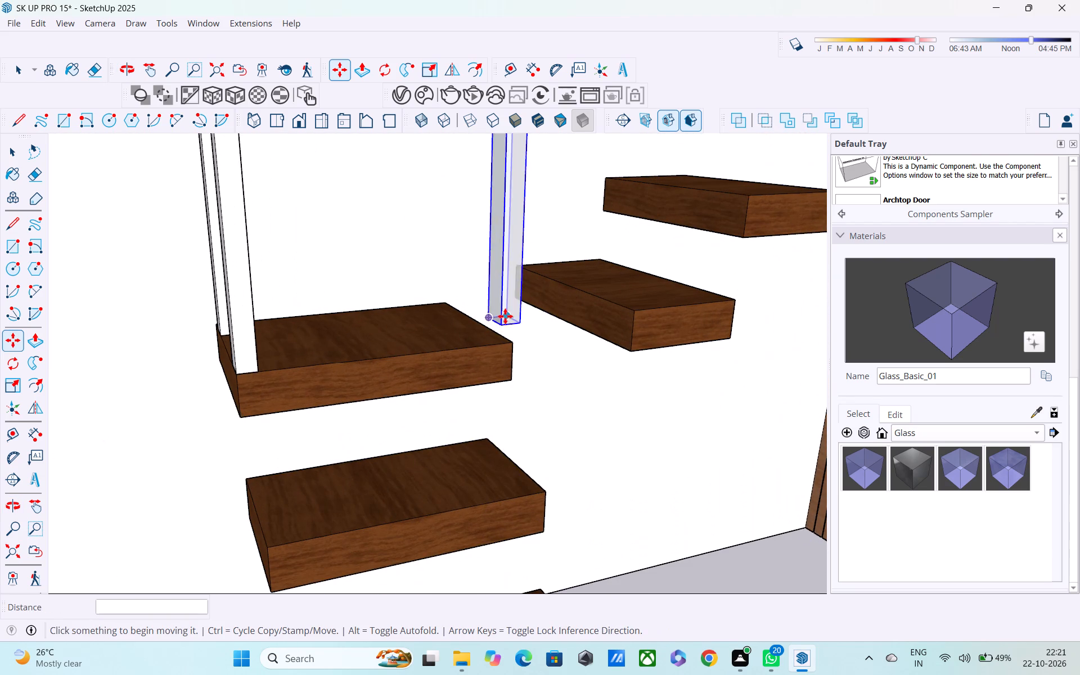
left_click(498, 323)
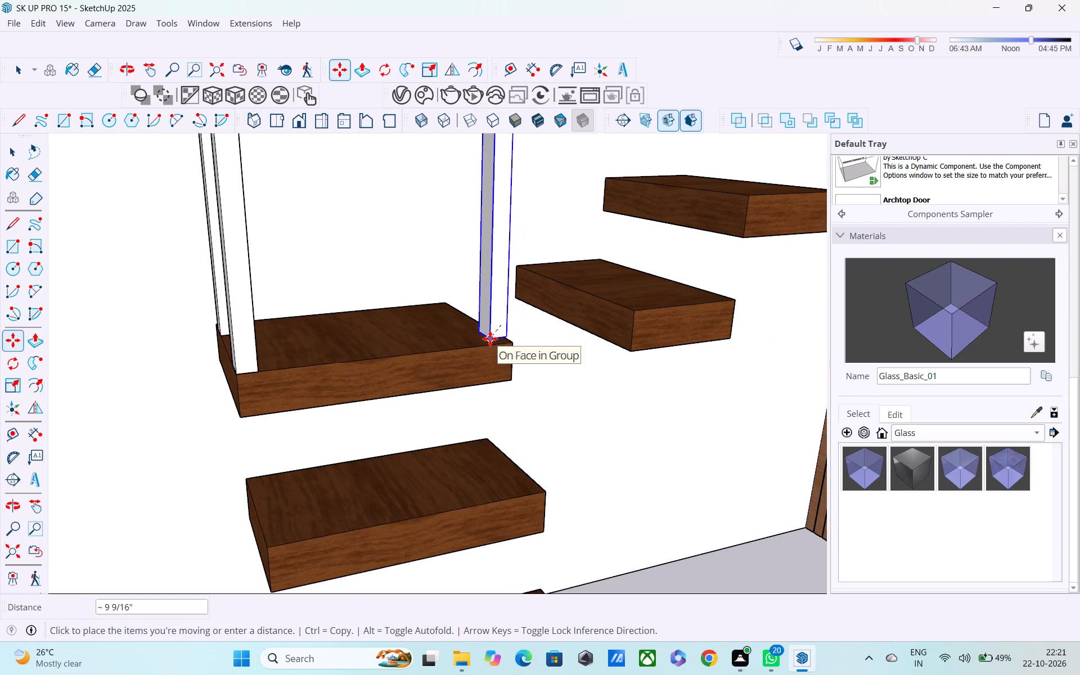
middle_click_drag(479, 336, 468, 240)
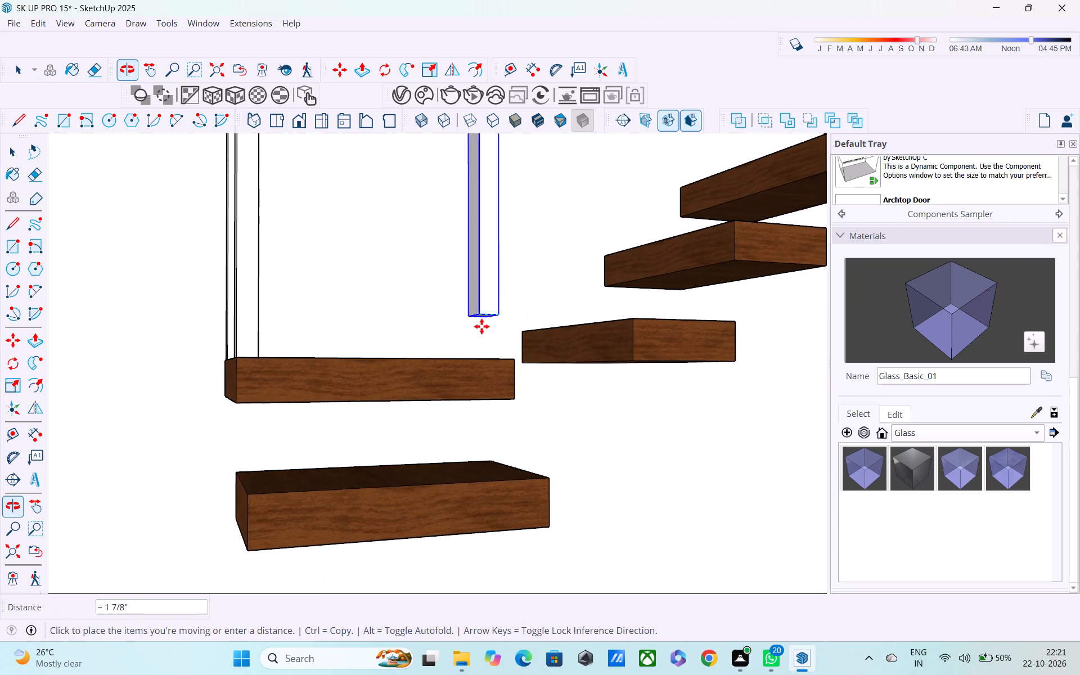
middle_click_drag(483, 354, 588, 446)
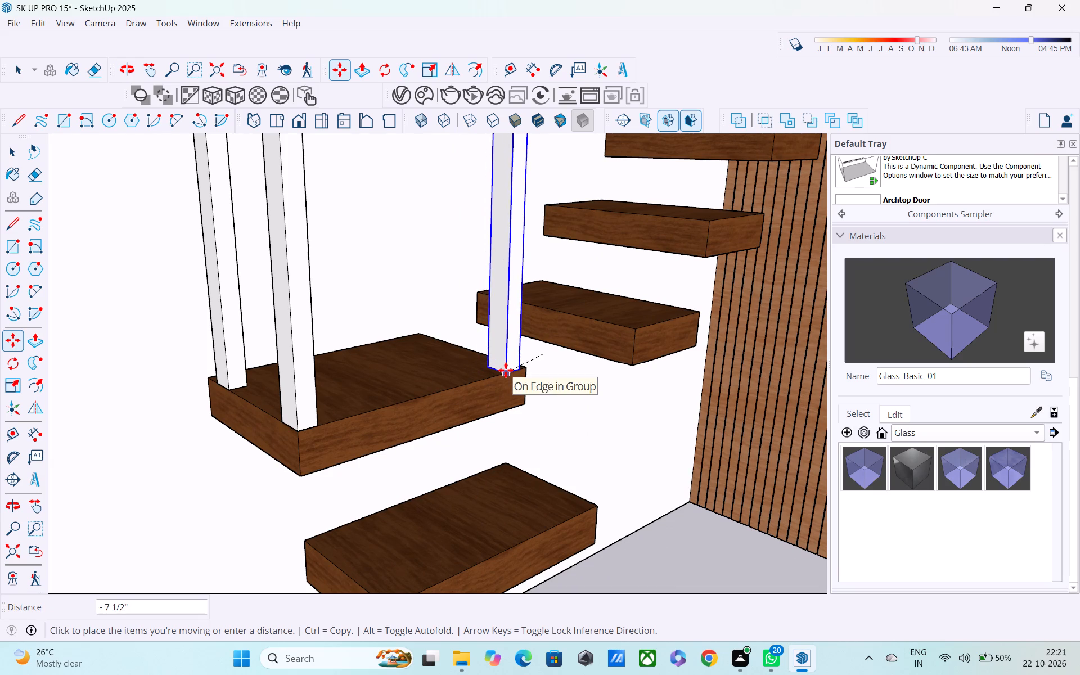
left_click(506, 370)
Copy the fifth tread's inner post about 2' 5" up the stairs onto the inner edge of the seventh tread.
middle_click_drag(505, 389, 239, 405)
scroll(270, 403, "down", 5)
middle_click_drag(359, 410, 505, 416)
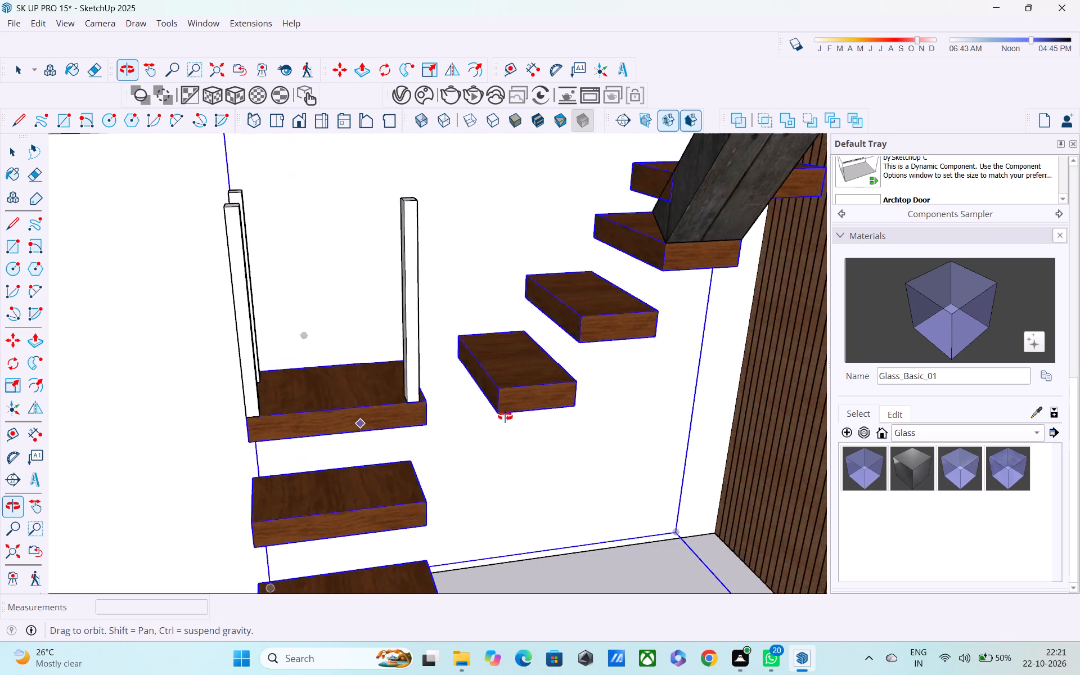
middle_click_drag(505, 416, 726, 413)
left_click(427, 407)
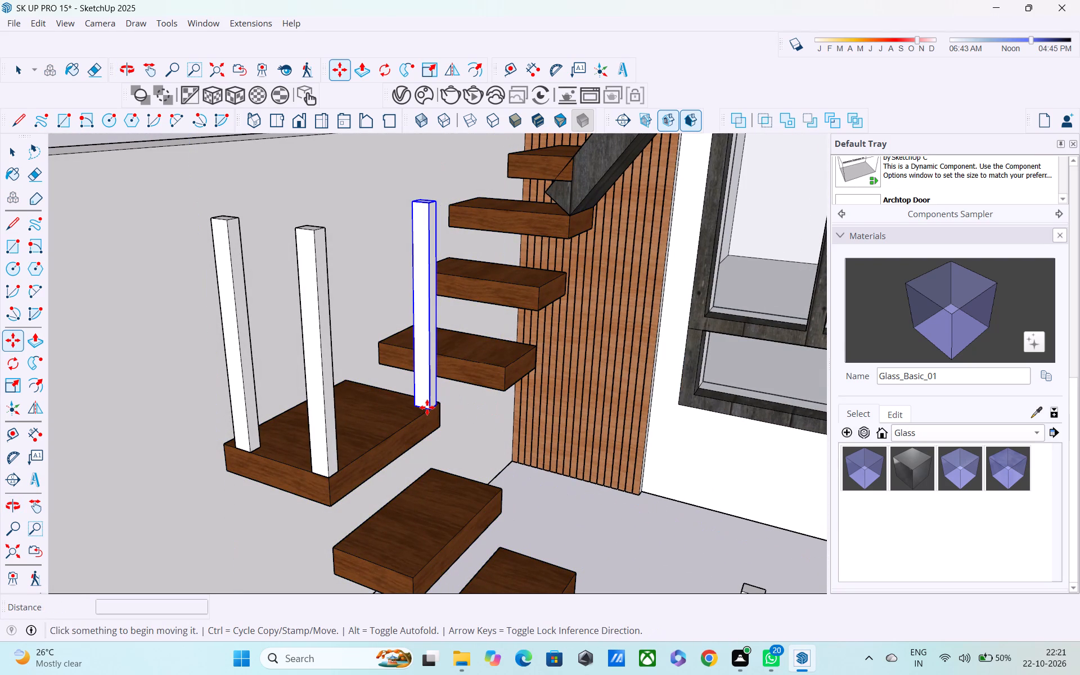
middle_click_drag(504, 299, 566, 381, "shift")
left_click(600, 368)
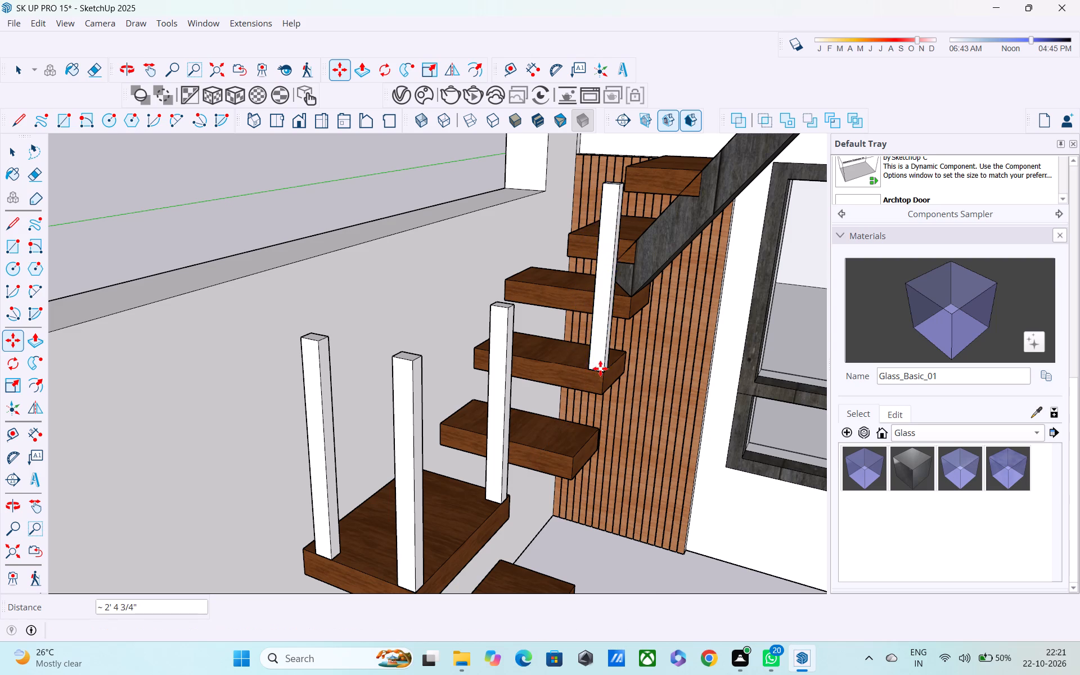
Copy the seventh tread's post about 2' 5" up the stairs onto the inner edge of the ninth tread.
middle_click_drag(601, 366, 652, 459)
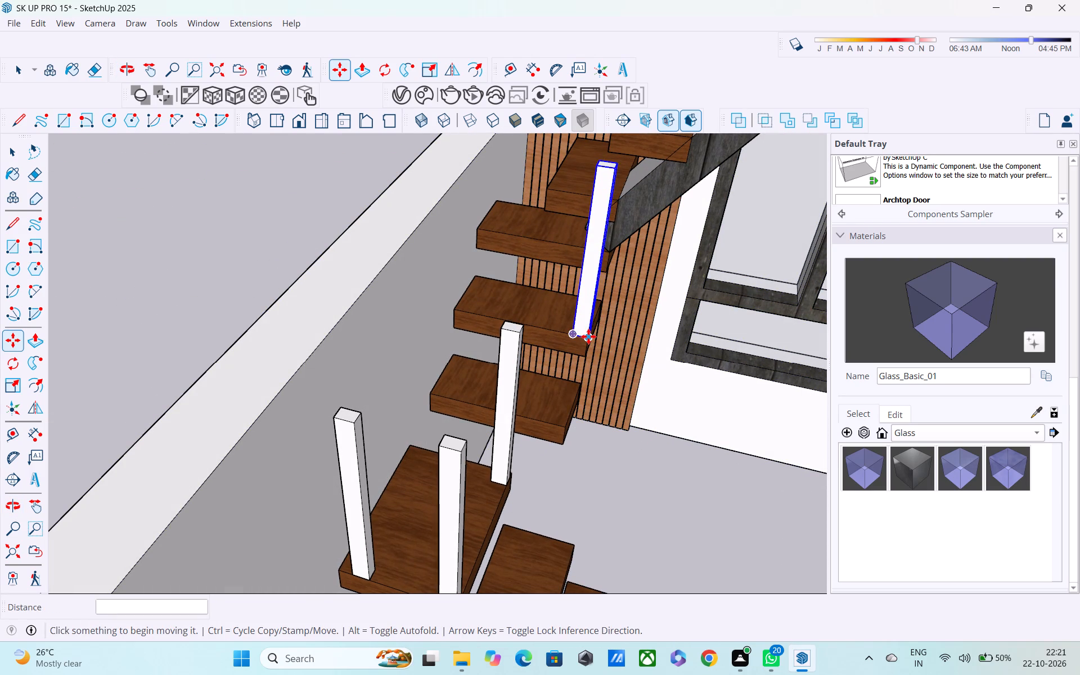
left_click(588, 336)
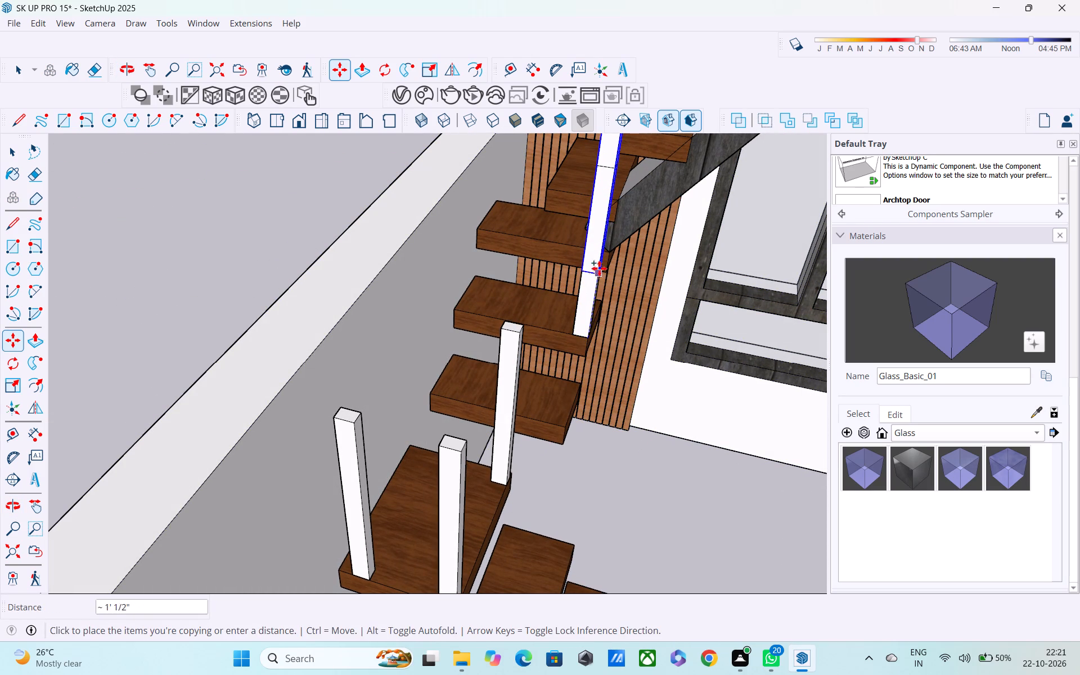
middle_click_drag(611, 290, 641, 505, "shift")
middle_click_drag(670, 450, 670, 450)
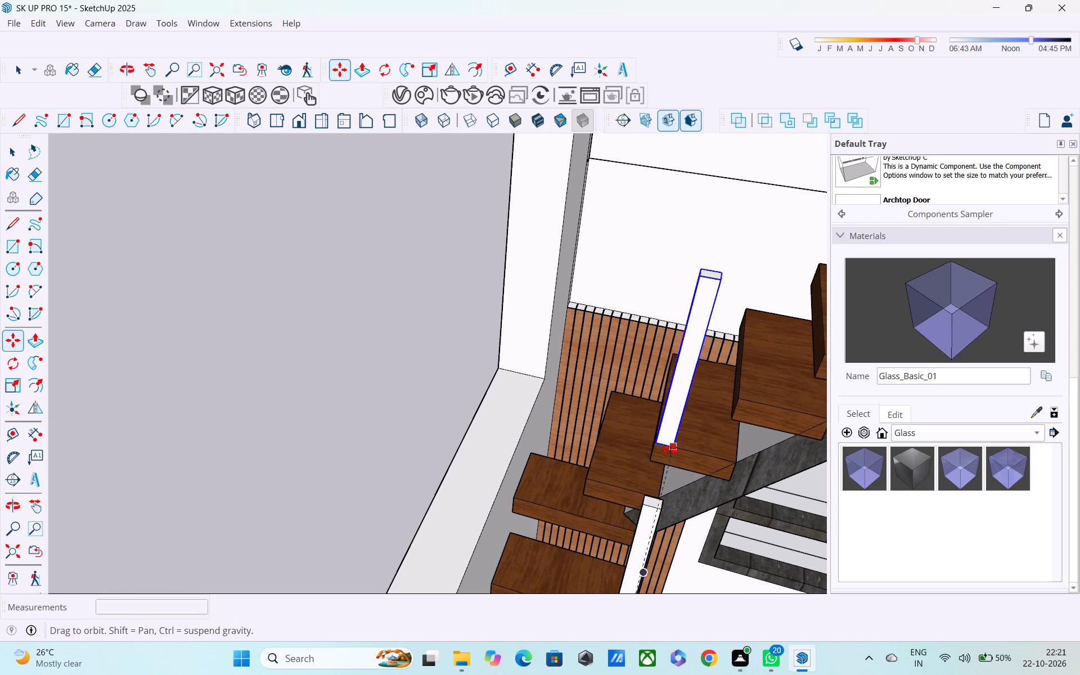
middle_click_drag(670, 450, 867, 374)
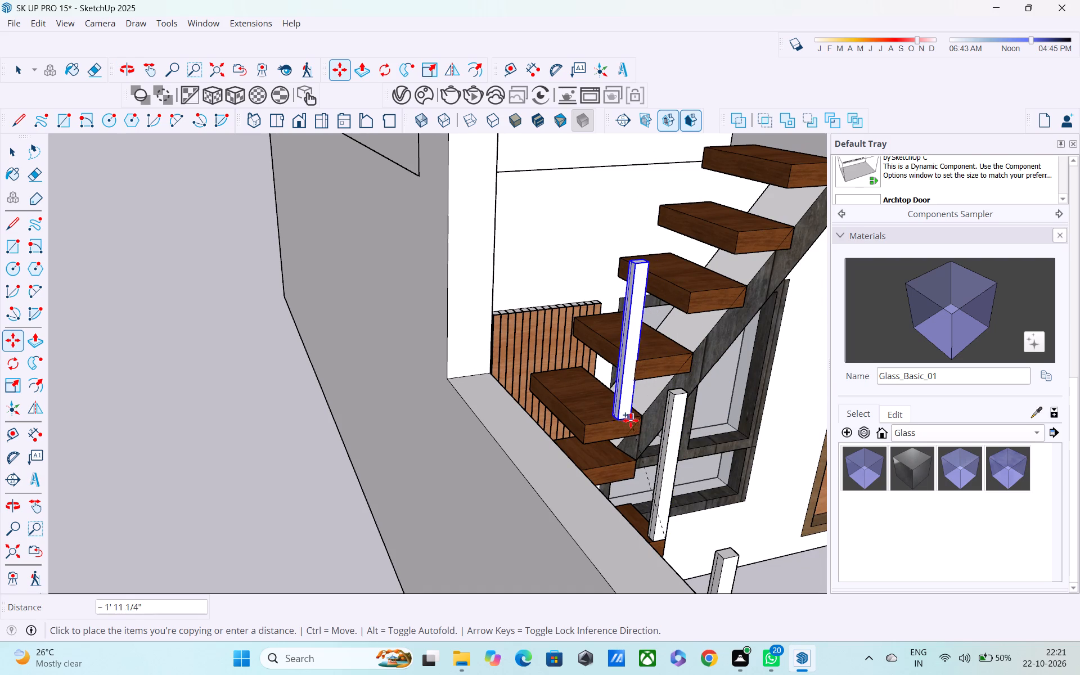
middle_click_drag(624, 418, 484, 409)
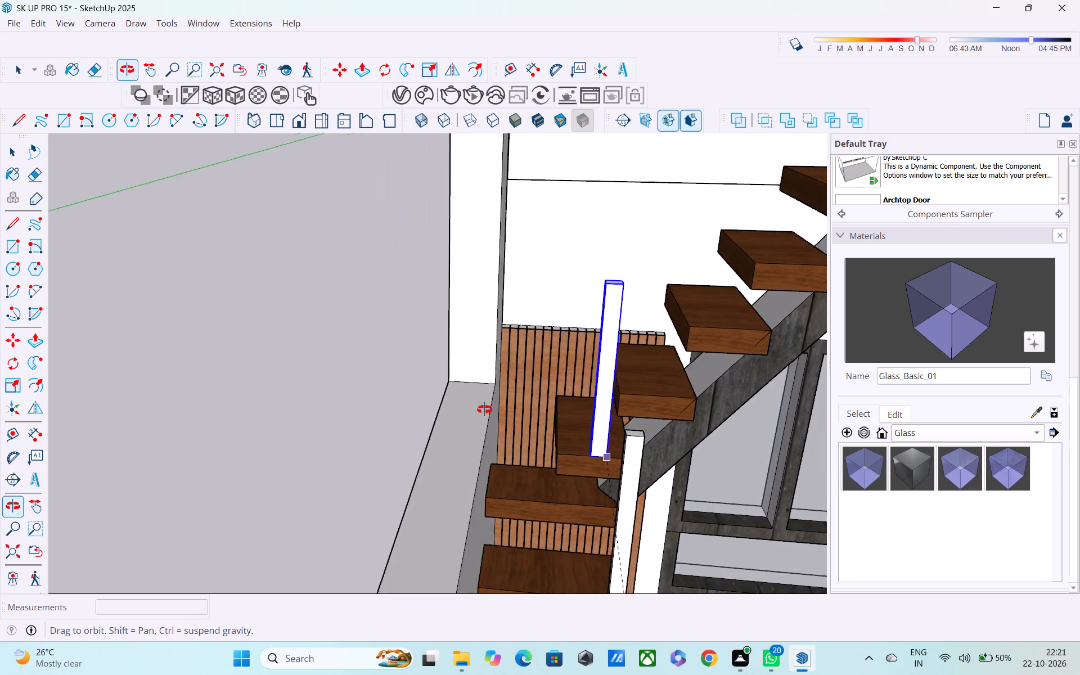
middle_click_drag(484, 409, 567, 373)
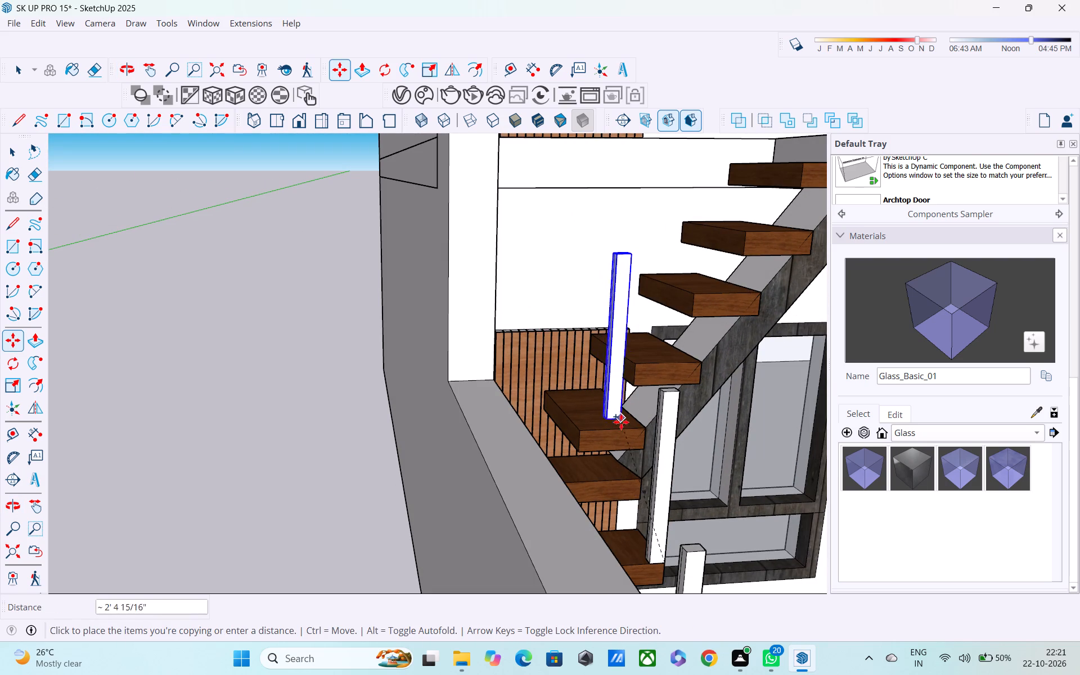
left_click(619, 426)
Copy the ninth tread's post about 2' 8" up the stairs onto the inner edge of the eleventh tread.
middle_click_drag(619, 426, 634, 532)
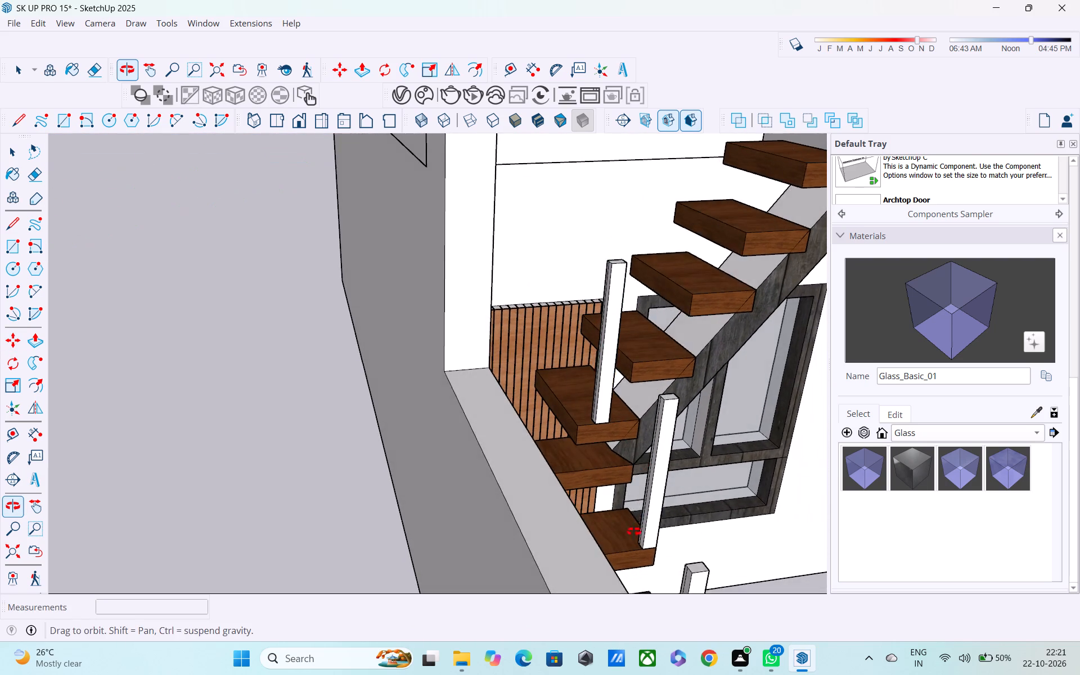
middle_click_drag(634, 532, 612, 532)
scroll(600, 434, "up", 1)
left_click(607, 429)
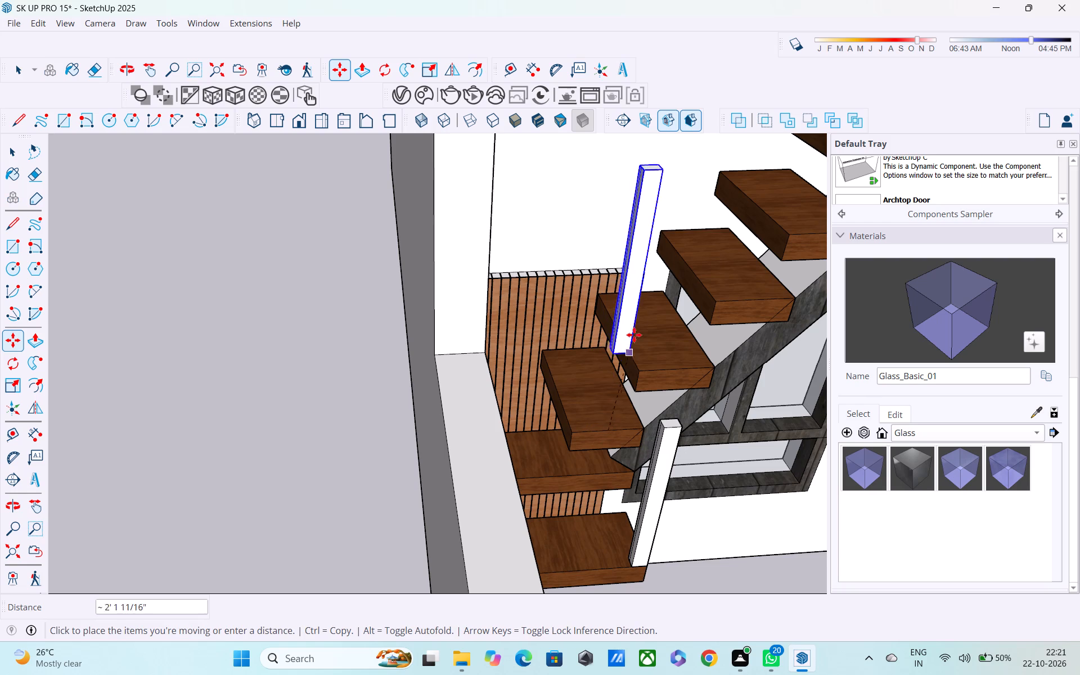
middle_click_drag(648, 346, 335, 447, "shift")
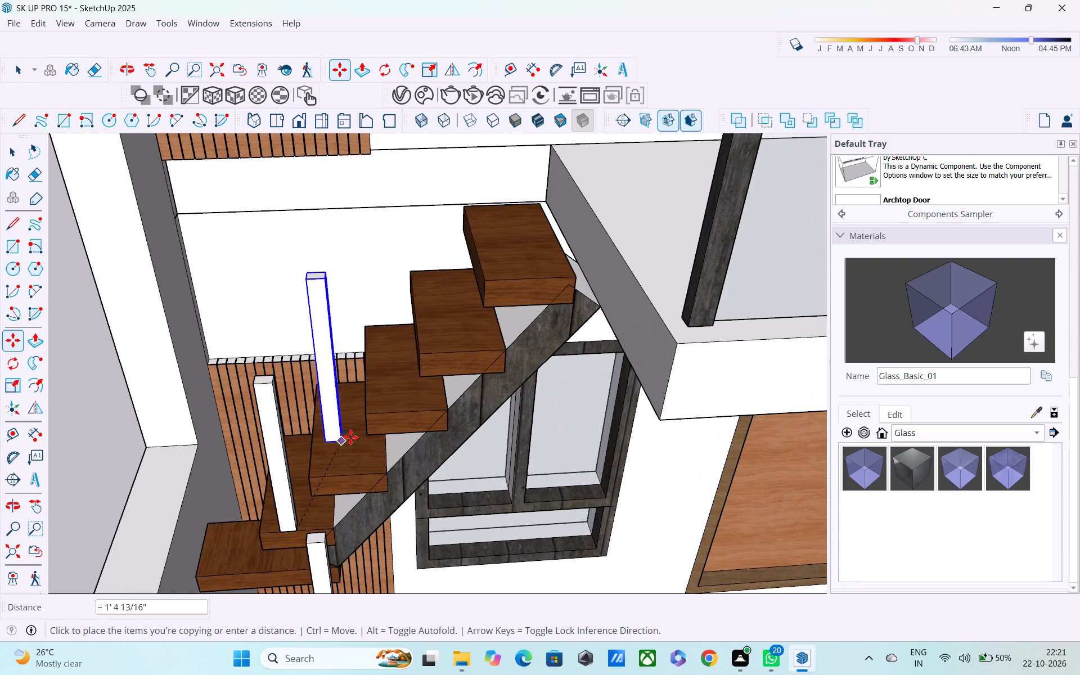
left_click(422, 413)
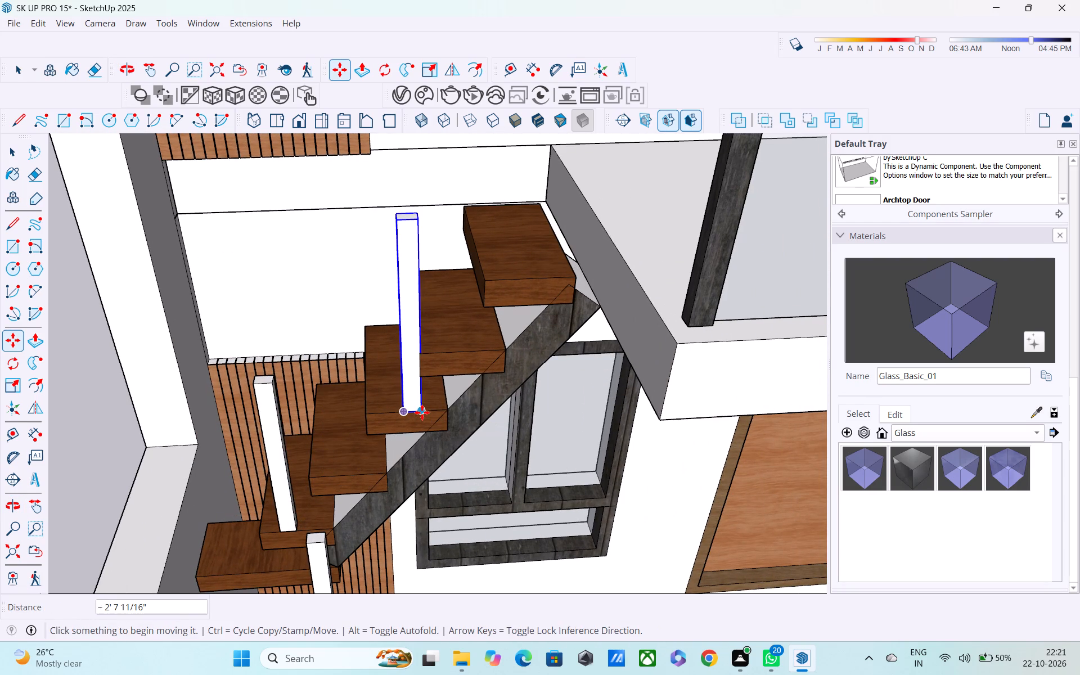
Copy the eleventh tread's post about 3' 4" up to the balcony floor near the railing's end, and clear the selection.
left_click(422, 412)
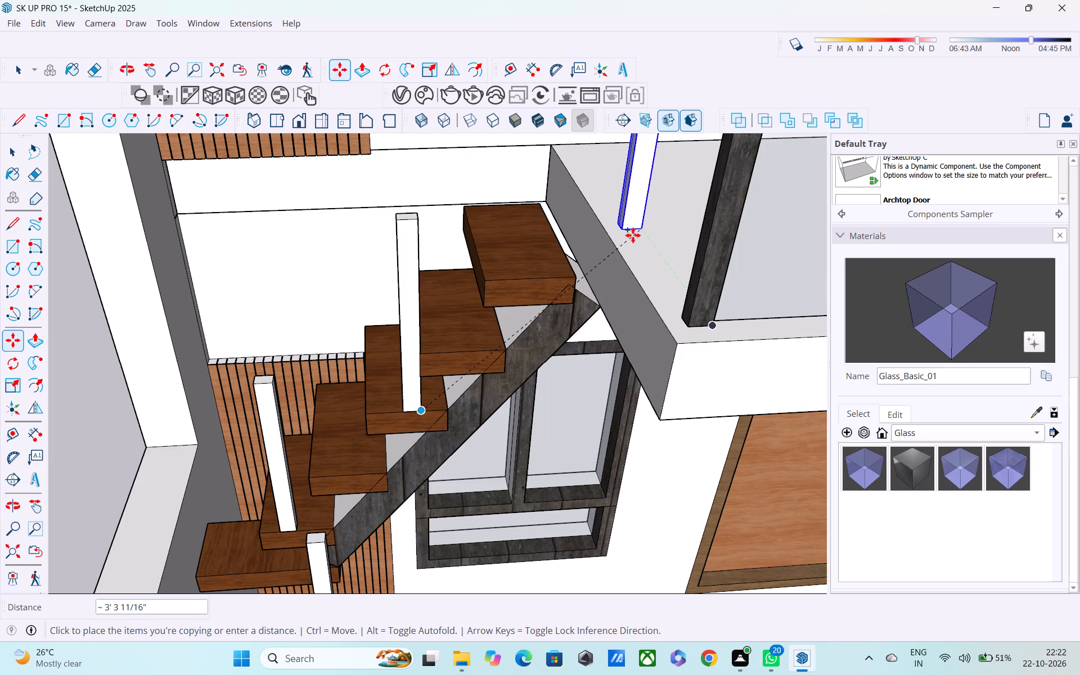
middle_click_drag(641, 239, 952, 197)
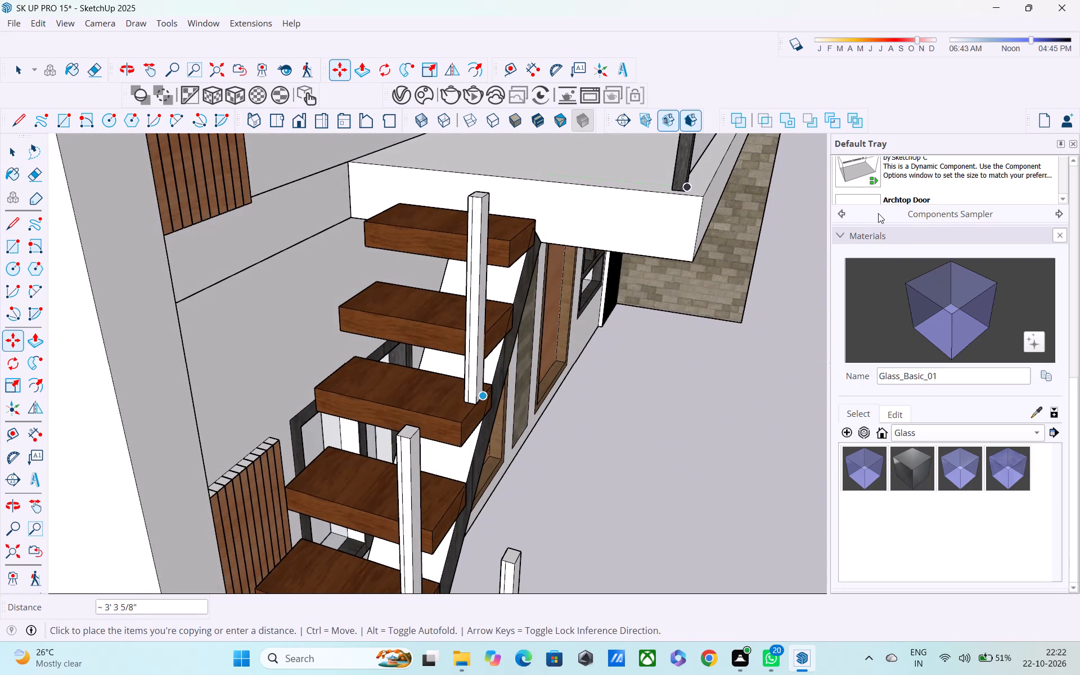
left_click(552, 177)
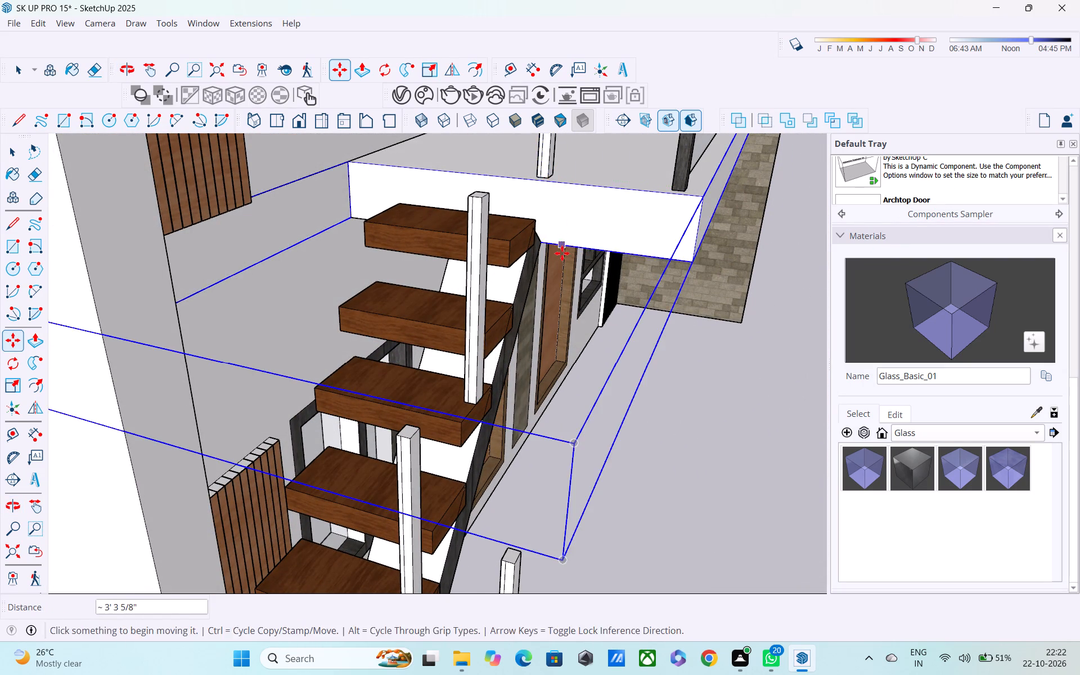
middle_click_drag(562, 253, 264, 353)
scroll(264, 344, "down", 4)
middle_click_drag(301, 362, 321, 236)
scroll(327, 238, "down", 4)
scroll(336, 283, "down", 3)
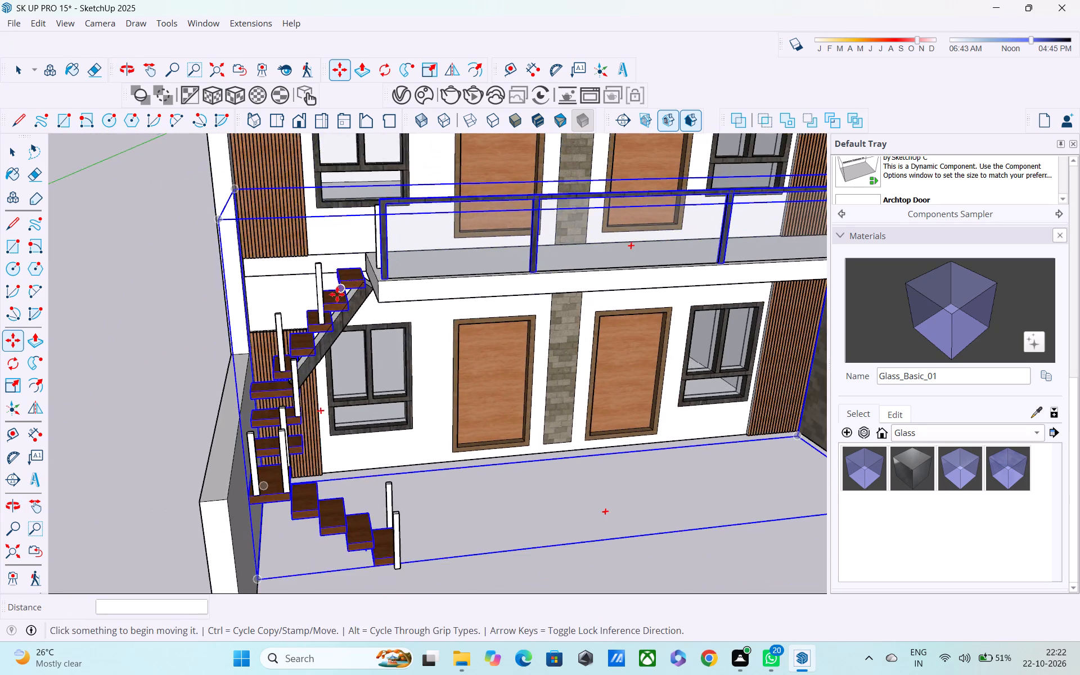
middle_click_drag(337, 316, 260, 286)
key("space")
left_click(149, 301)
Move the lowest tread's inner post about 7" down the stairs, just past that tread's front inner corner.
middle_click_drag(227, 396, 215, 395)
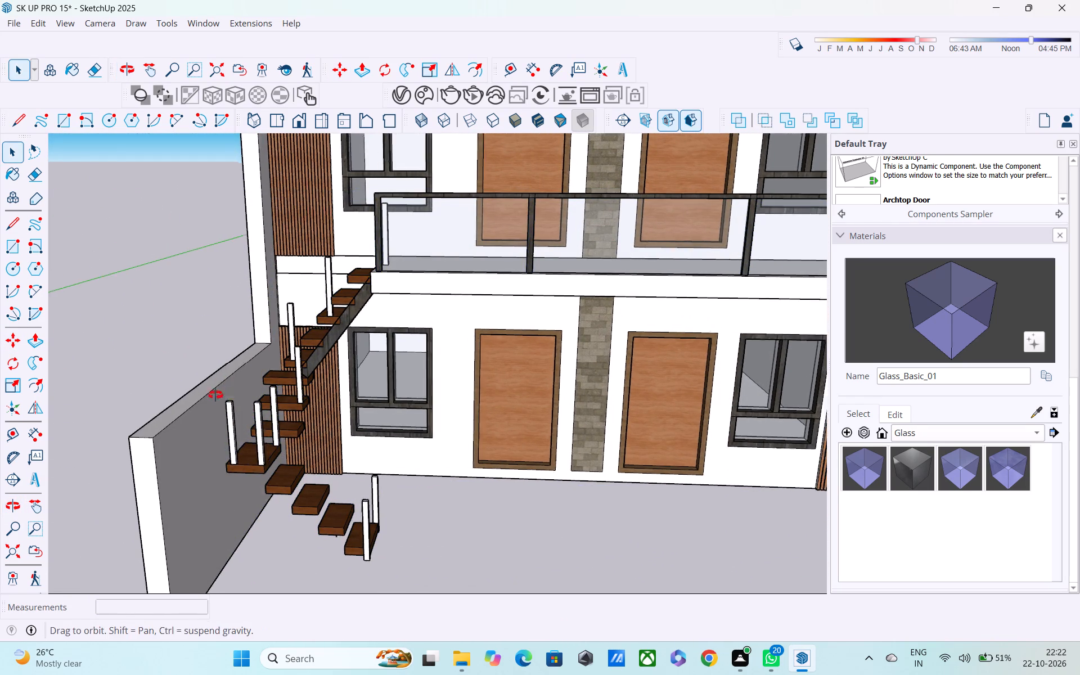
middle_click_drag(215, 395, 0, 368)
scroll(399, 427, "up", 2)
middle_click_drag(374, 459, 220, 451)
scroll(336, 476, "up", 4)
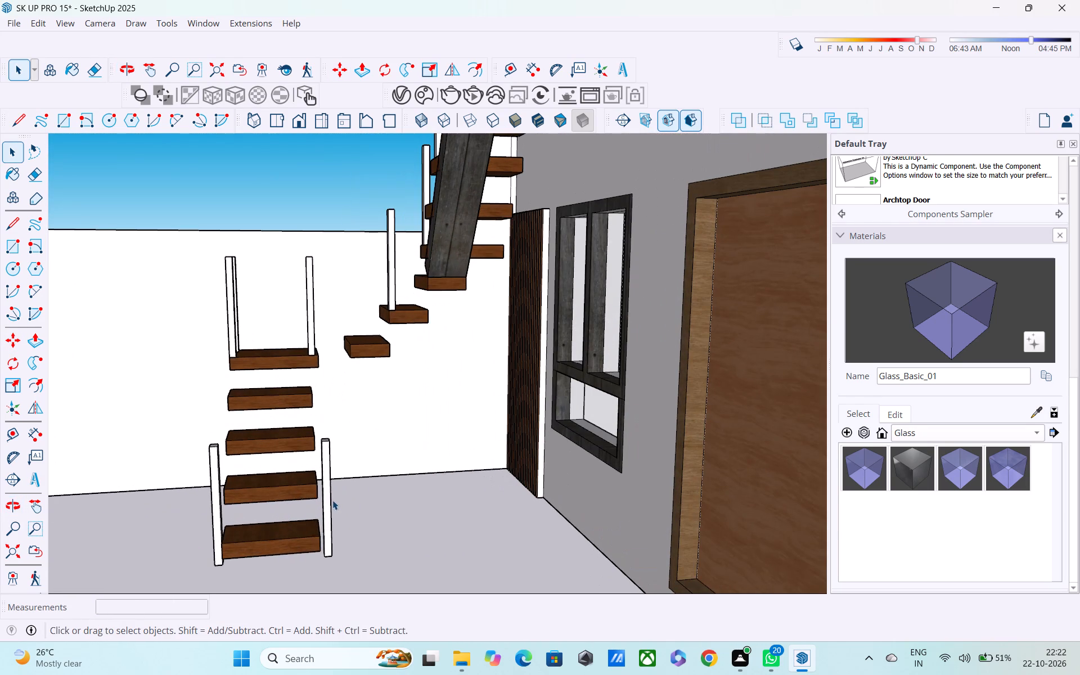
left_click(328, 510)
key("m")
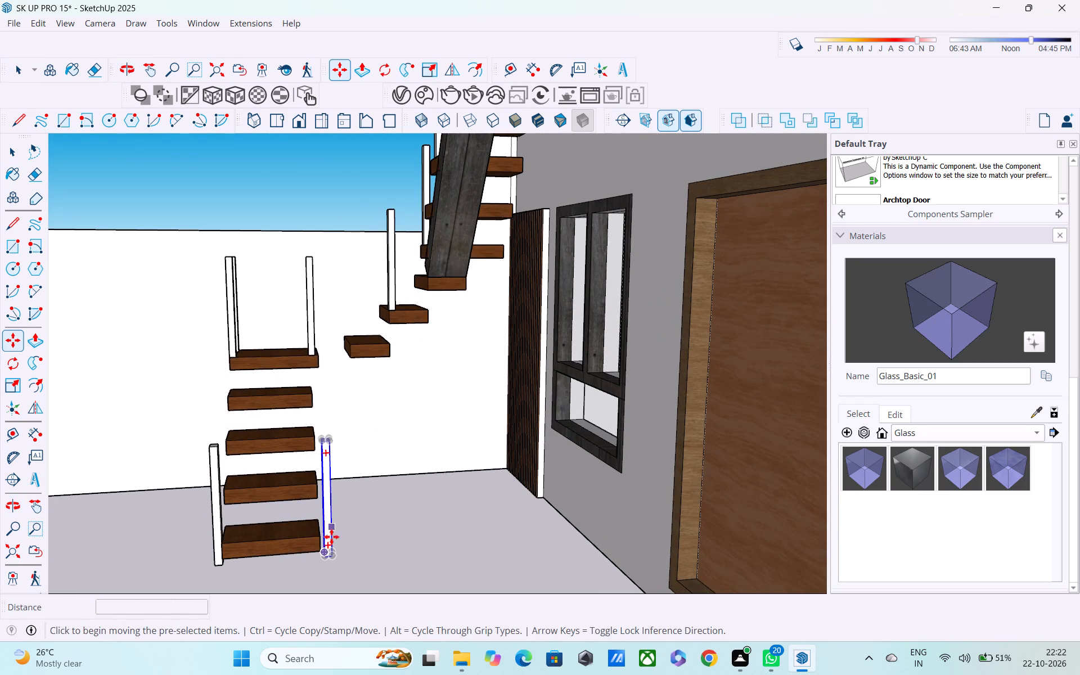
left_click(323, 553)
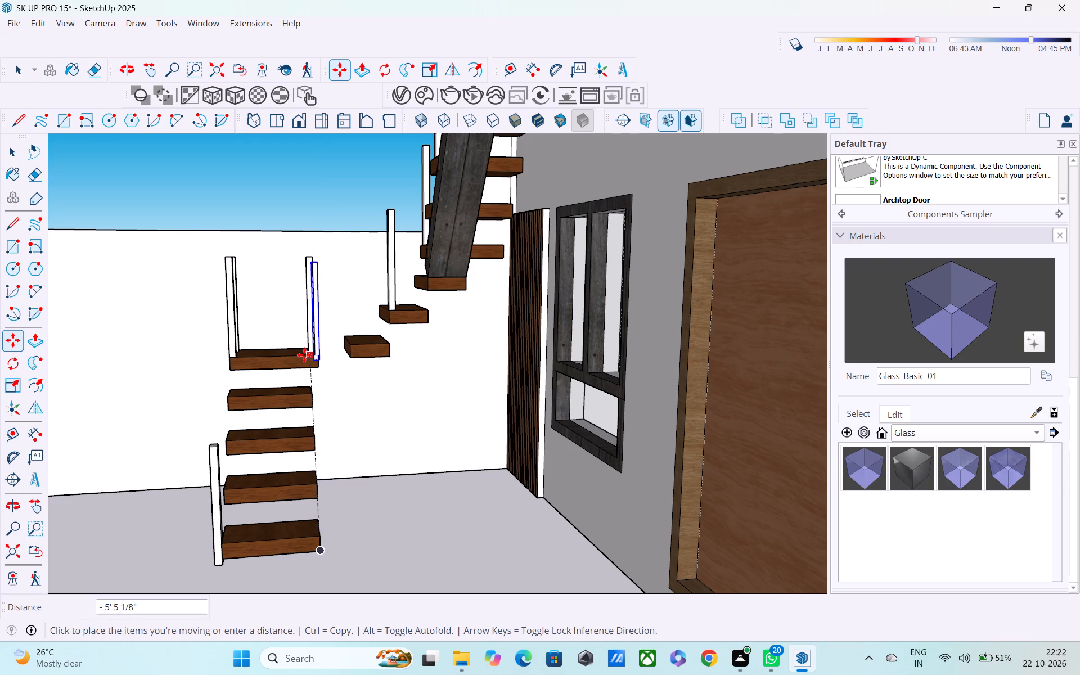
scroll(304, 341, "up", 4)
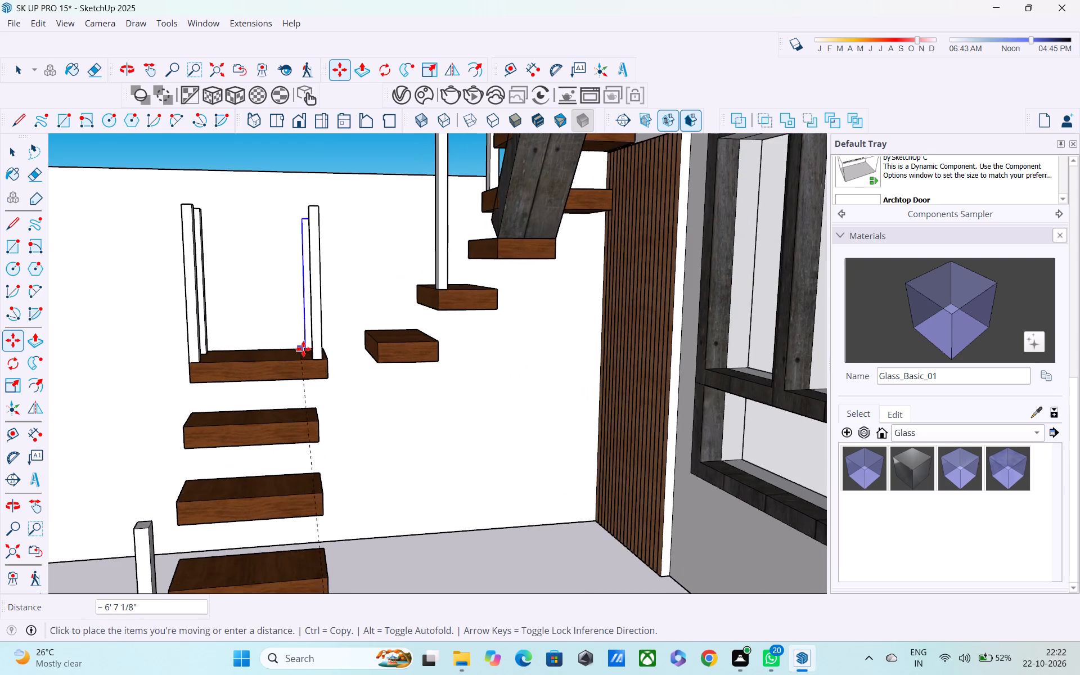
scroll(305, 347, "up", 9)
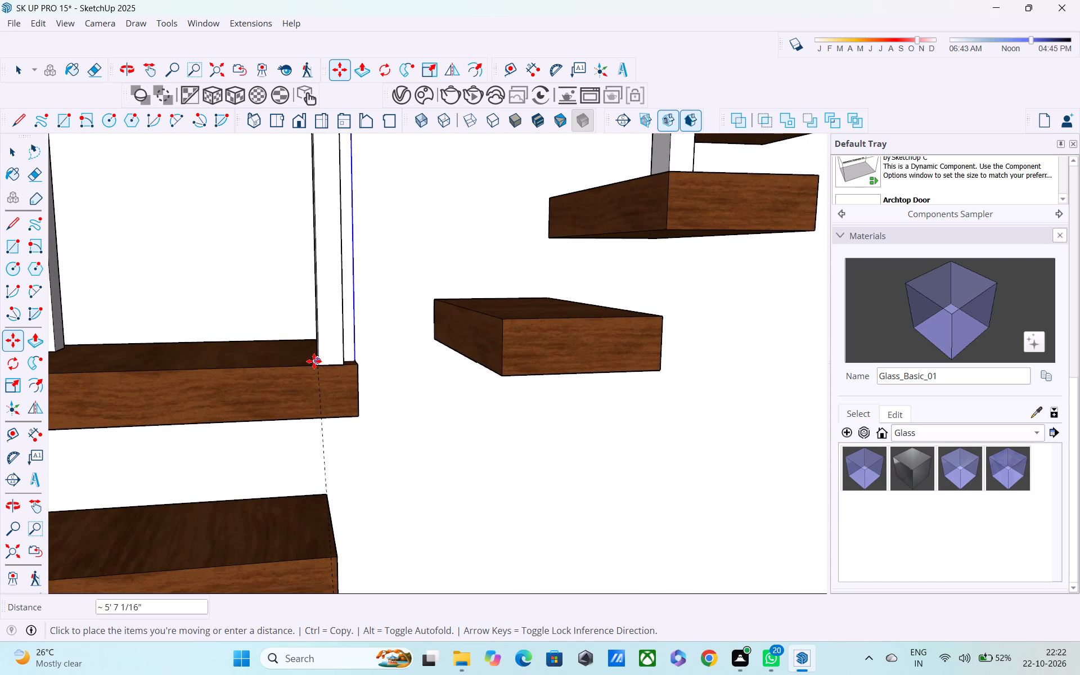
scroll(324, 457, "down", 7)
middle_click_drag(350, 513, 342, 350)
scroll(342, 370, "down", 4)
middle_click_drag(346, 439, 346, 418, "shift")
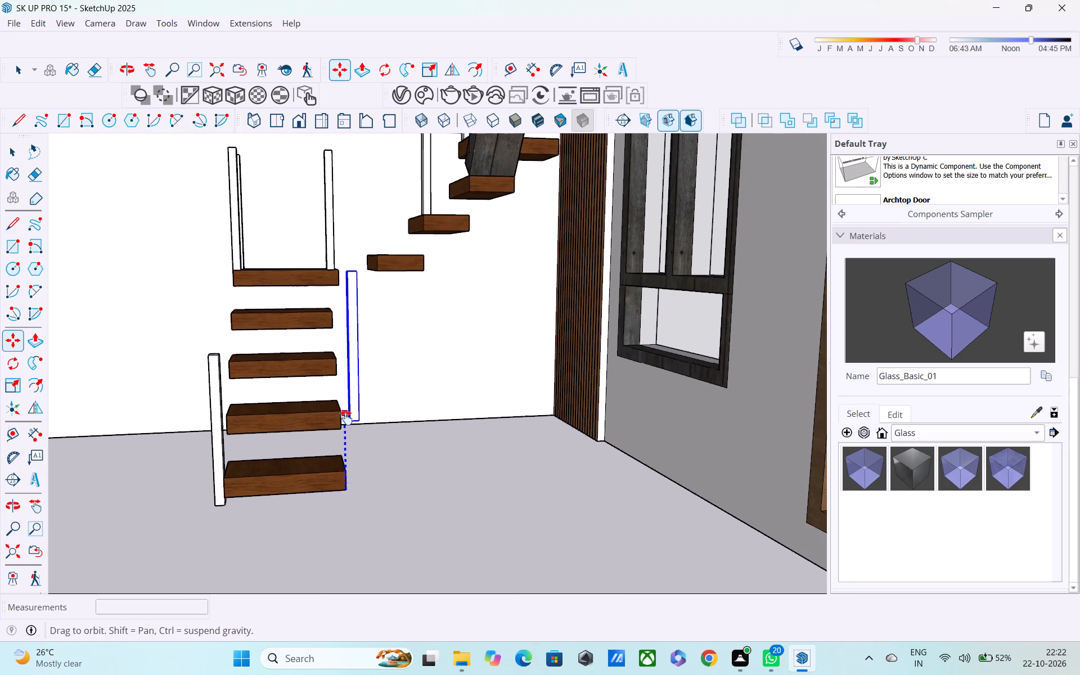
middle_click_drag(346, 418, 346, 357, "shift")
scroll(341, 403, "up", 3)
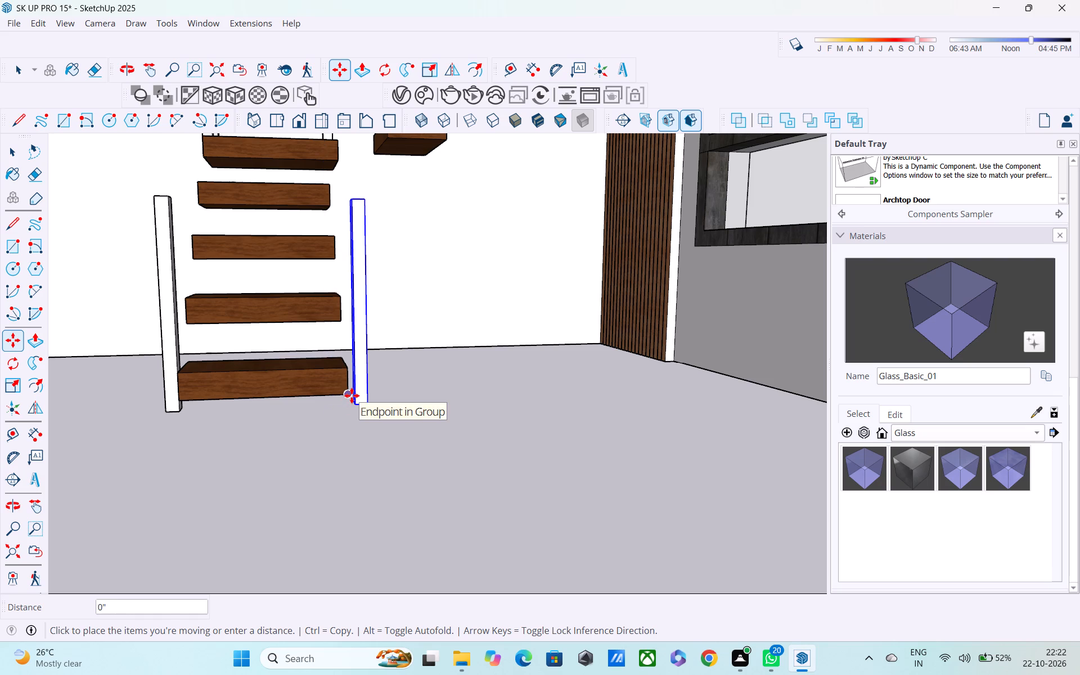
left_click(352, 395)
middle_click_drag(352, 402, 332, 416)
scroll(335, 415, "up", 3)
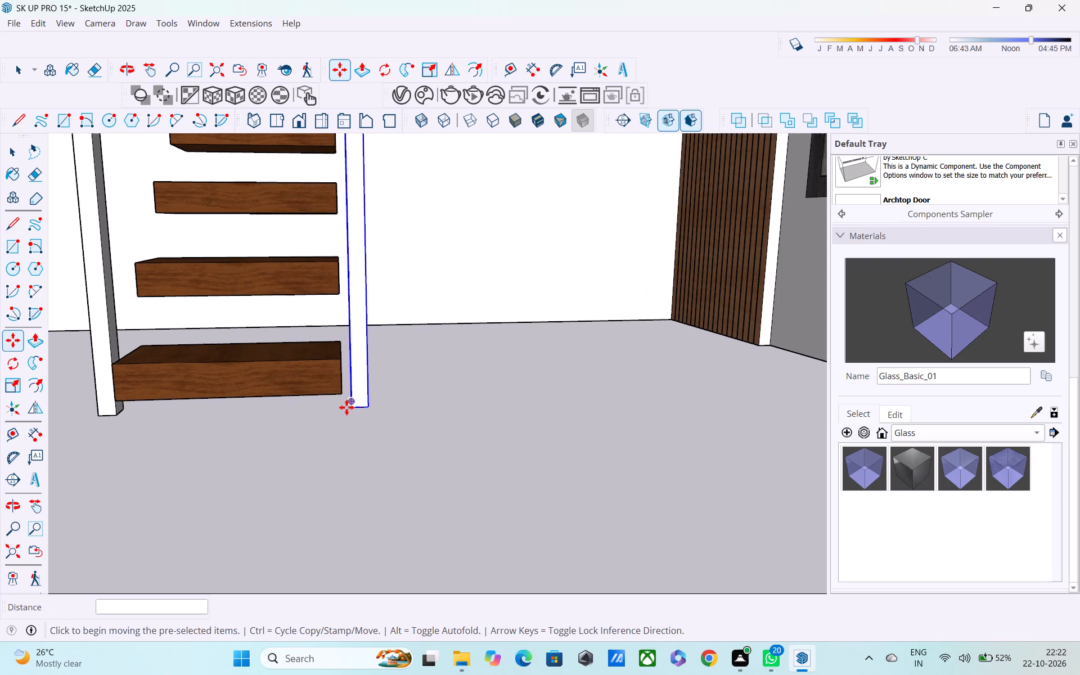
left_click(350, 407)
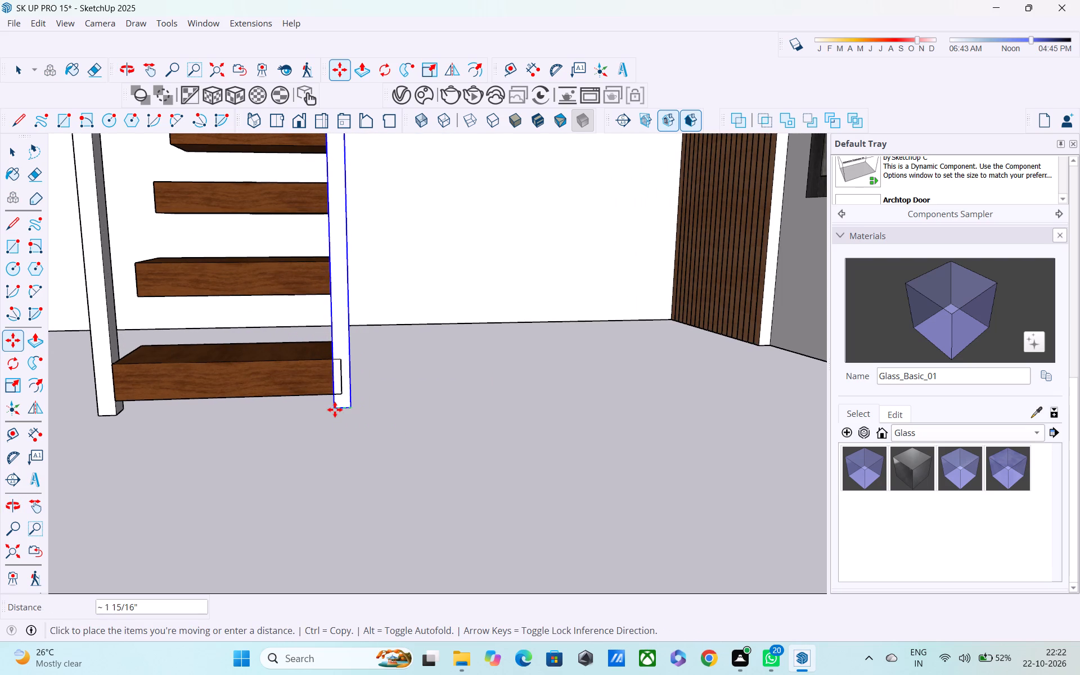
left_click(334, 425)
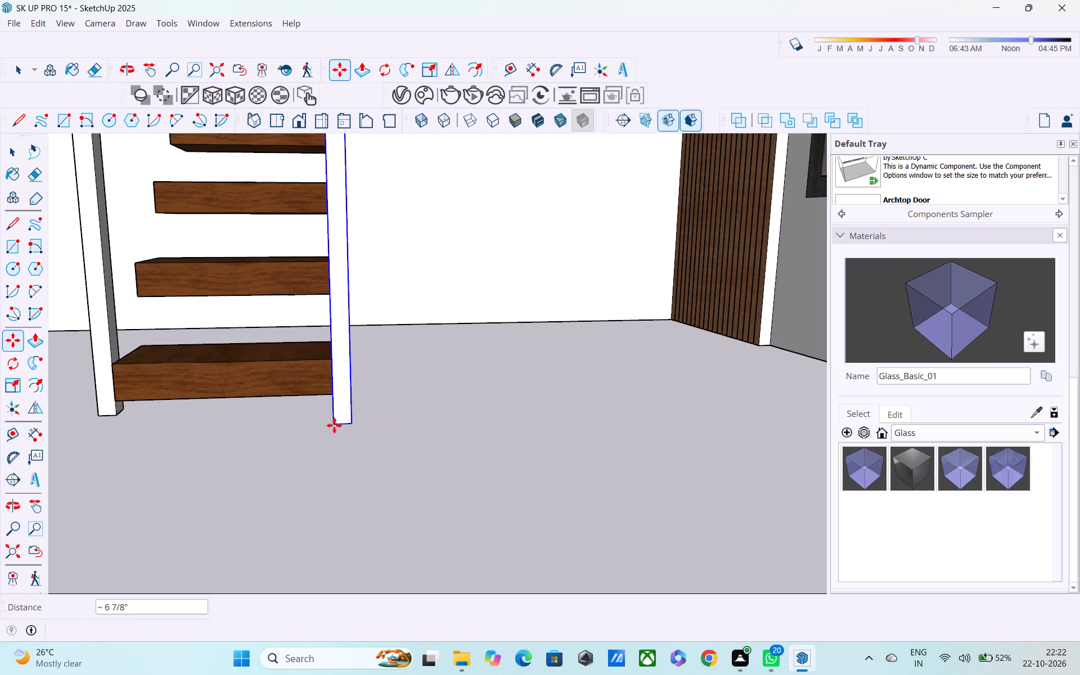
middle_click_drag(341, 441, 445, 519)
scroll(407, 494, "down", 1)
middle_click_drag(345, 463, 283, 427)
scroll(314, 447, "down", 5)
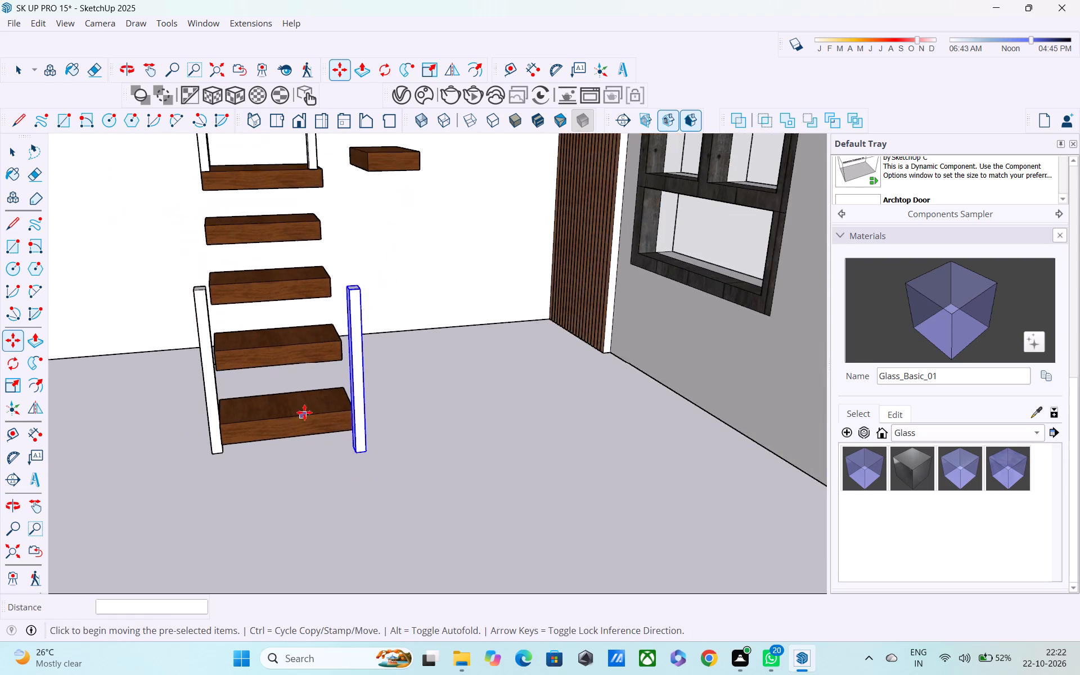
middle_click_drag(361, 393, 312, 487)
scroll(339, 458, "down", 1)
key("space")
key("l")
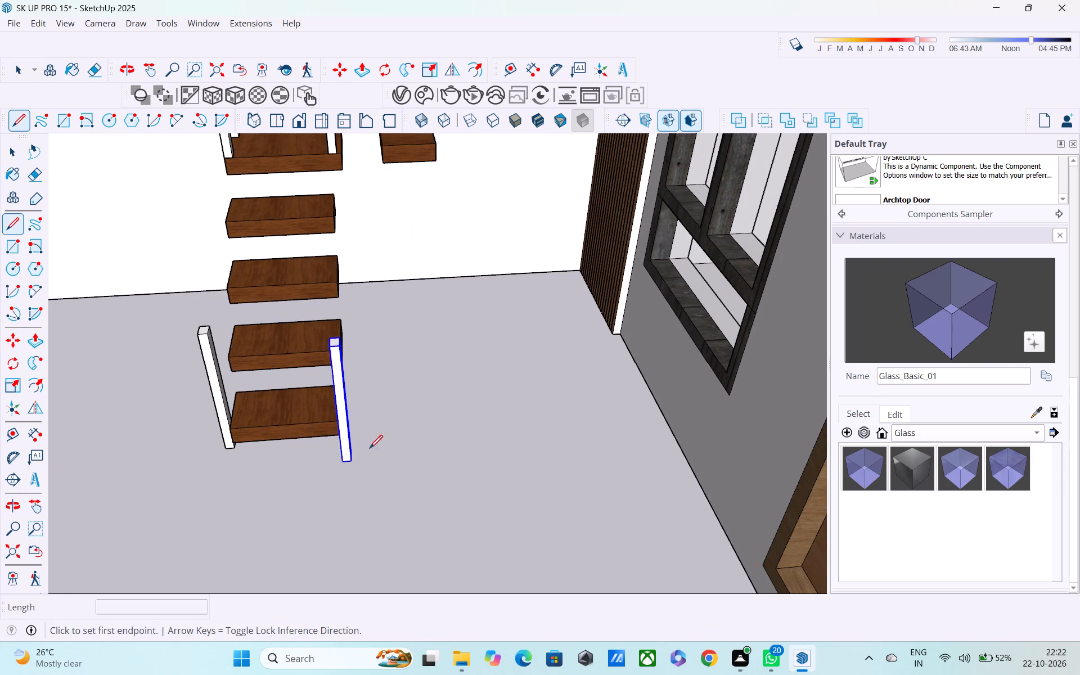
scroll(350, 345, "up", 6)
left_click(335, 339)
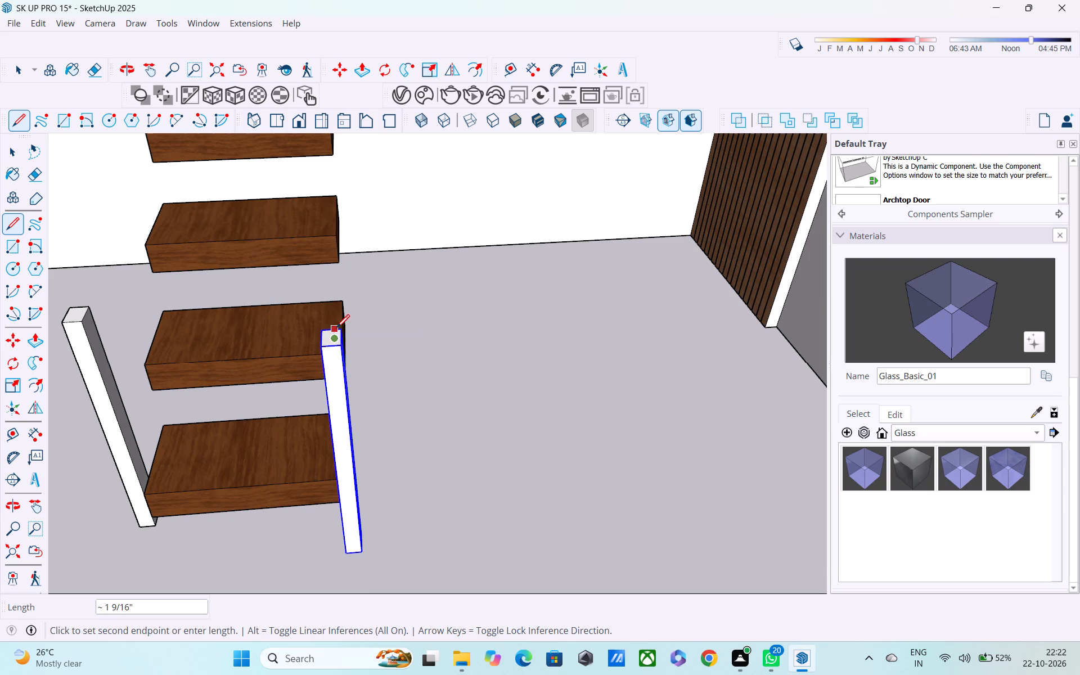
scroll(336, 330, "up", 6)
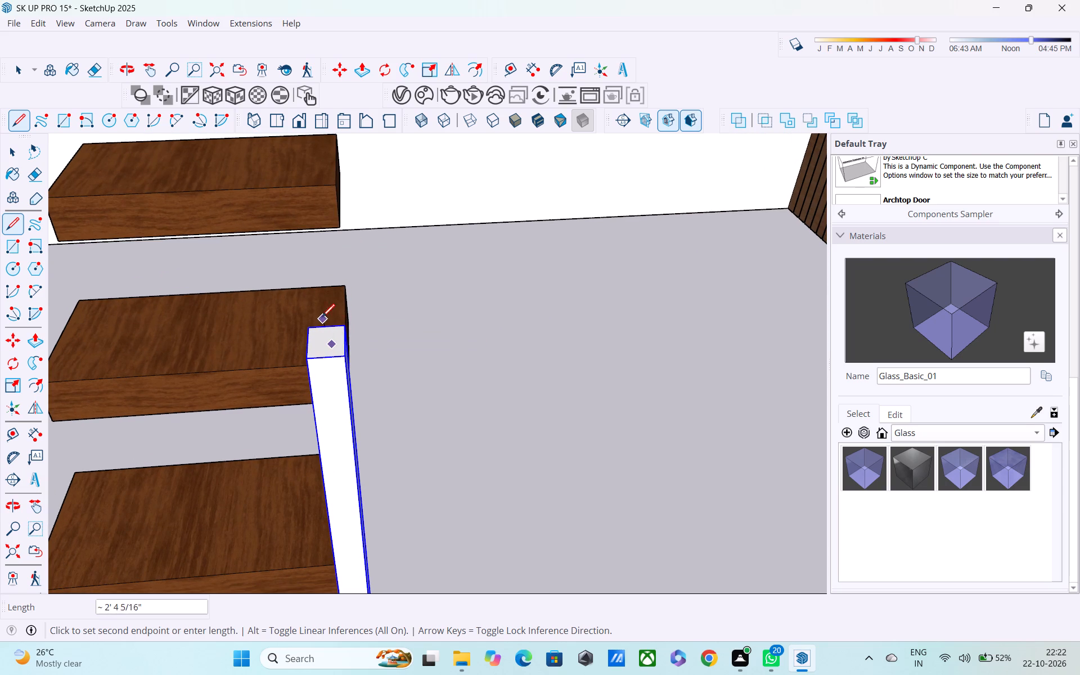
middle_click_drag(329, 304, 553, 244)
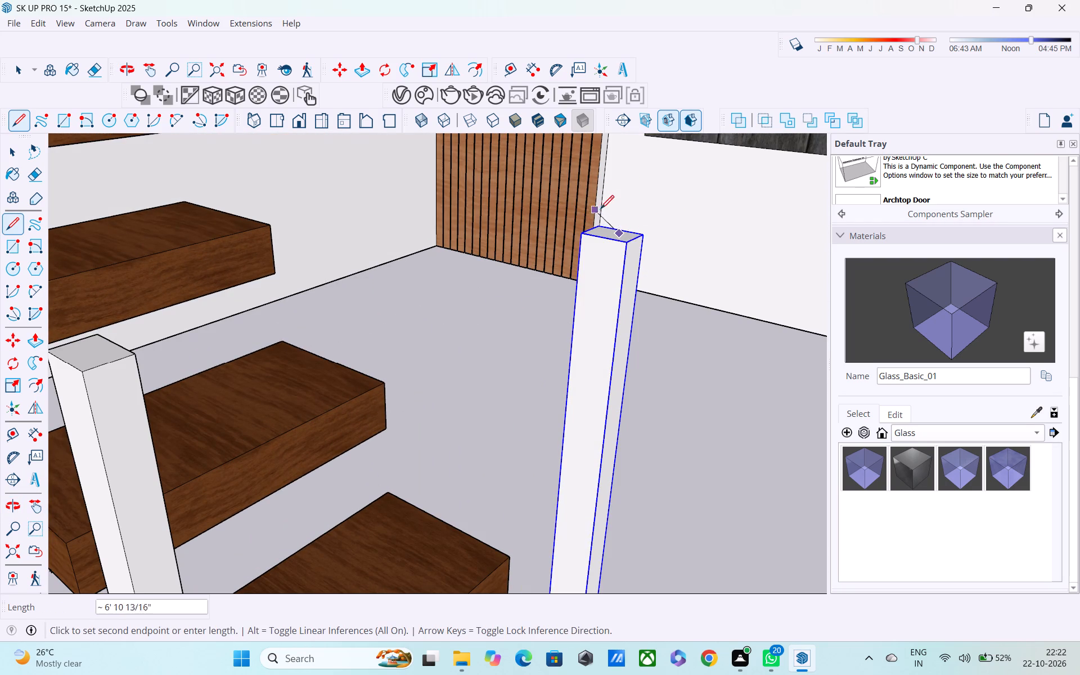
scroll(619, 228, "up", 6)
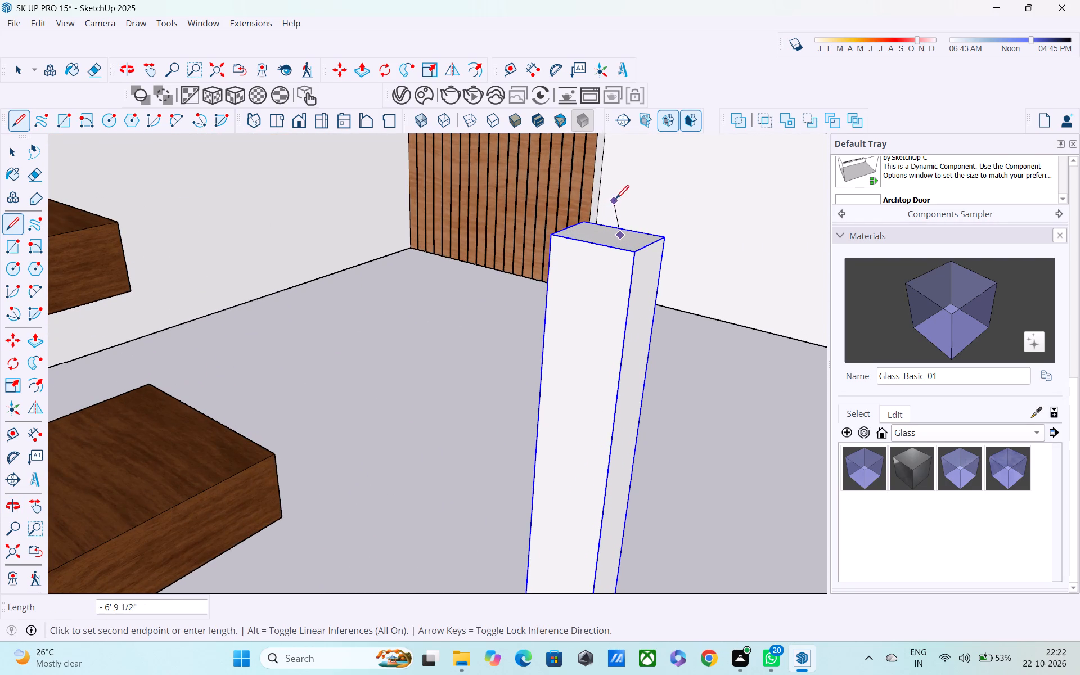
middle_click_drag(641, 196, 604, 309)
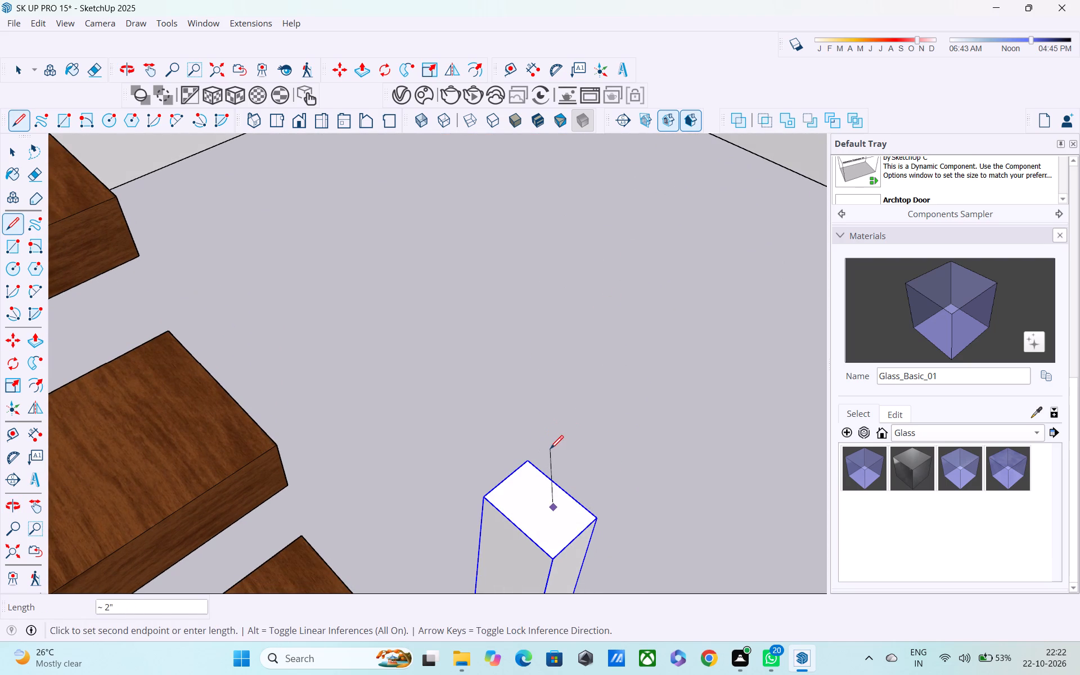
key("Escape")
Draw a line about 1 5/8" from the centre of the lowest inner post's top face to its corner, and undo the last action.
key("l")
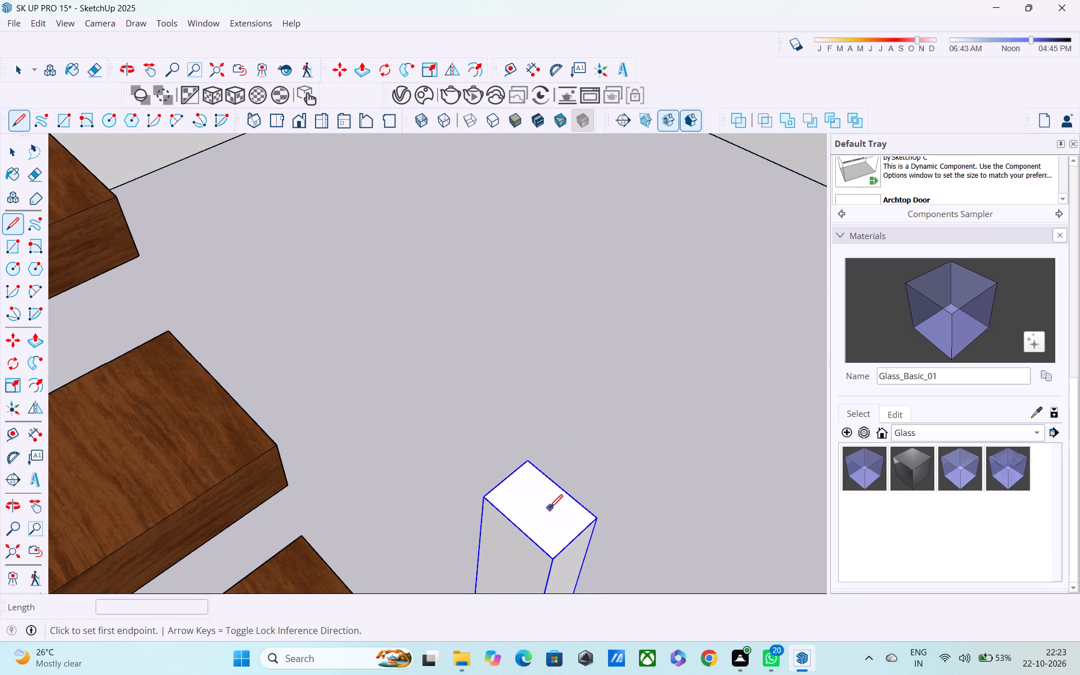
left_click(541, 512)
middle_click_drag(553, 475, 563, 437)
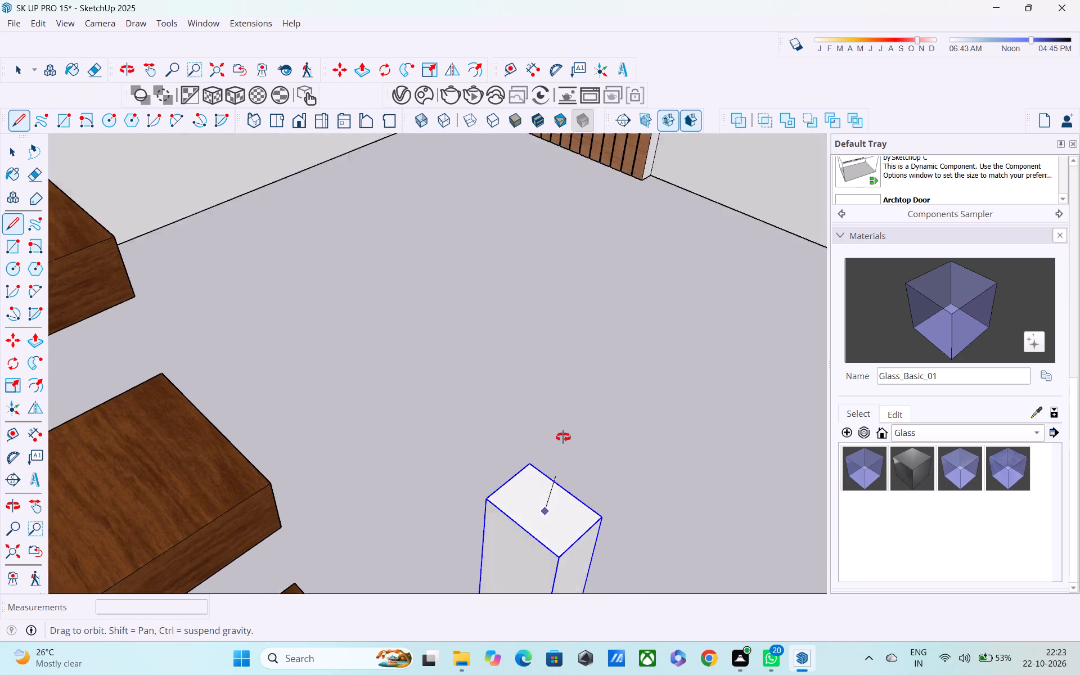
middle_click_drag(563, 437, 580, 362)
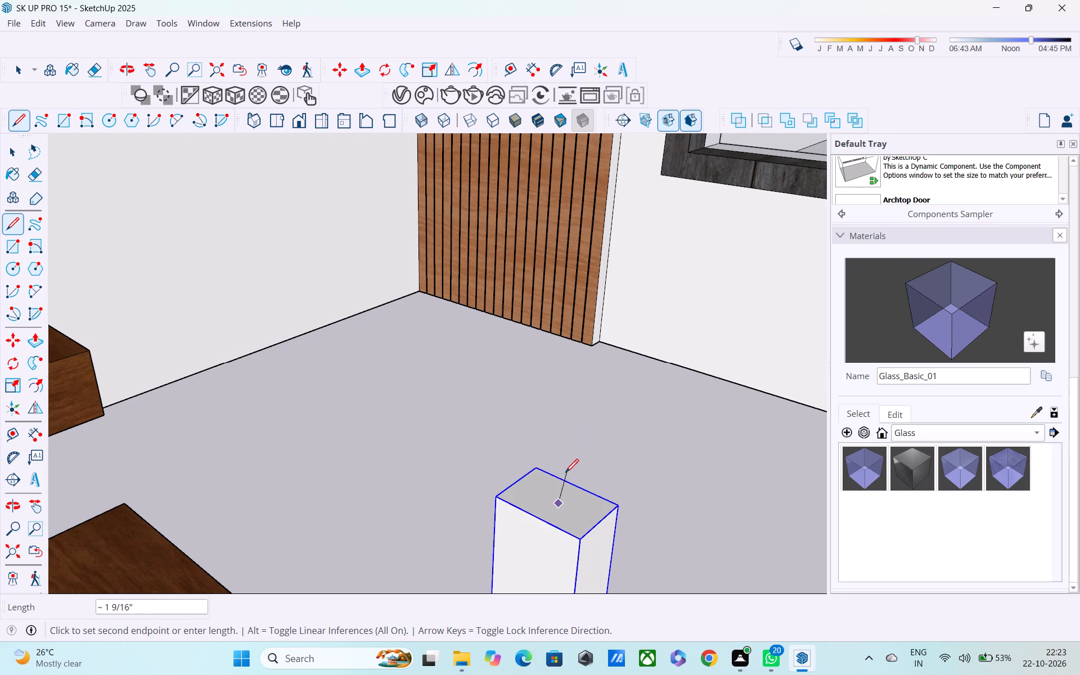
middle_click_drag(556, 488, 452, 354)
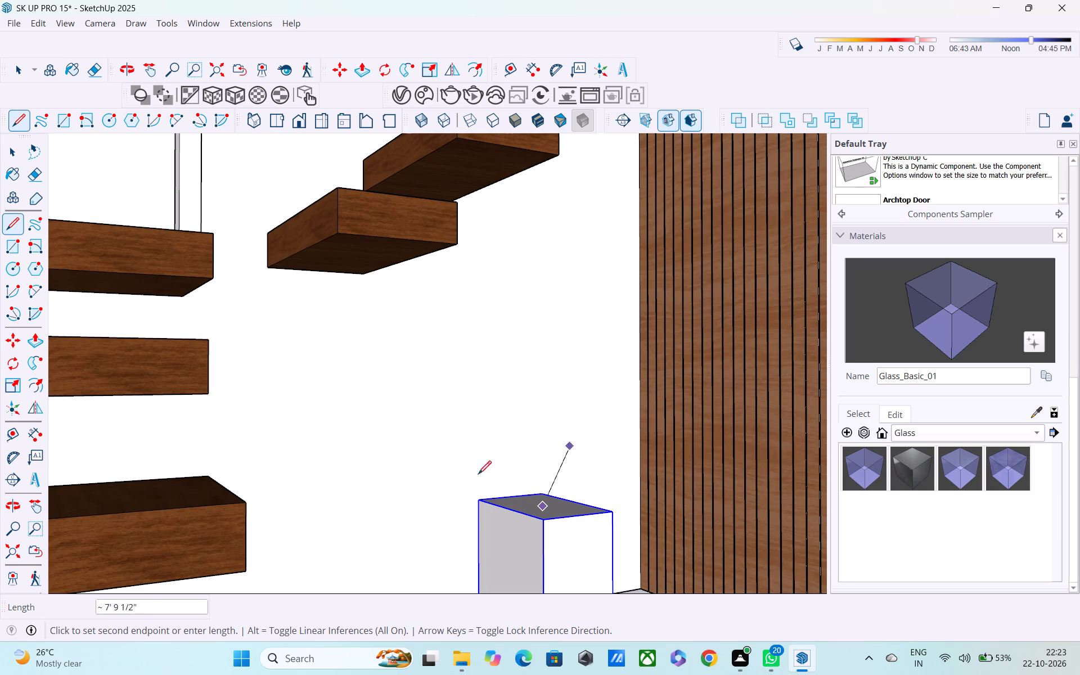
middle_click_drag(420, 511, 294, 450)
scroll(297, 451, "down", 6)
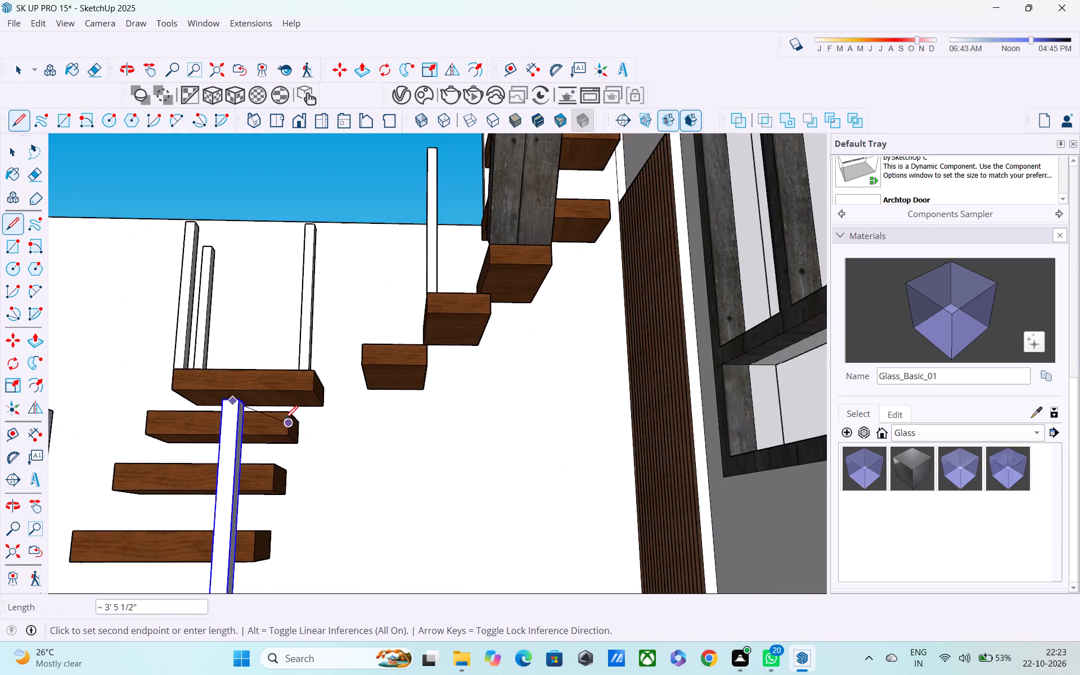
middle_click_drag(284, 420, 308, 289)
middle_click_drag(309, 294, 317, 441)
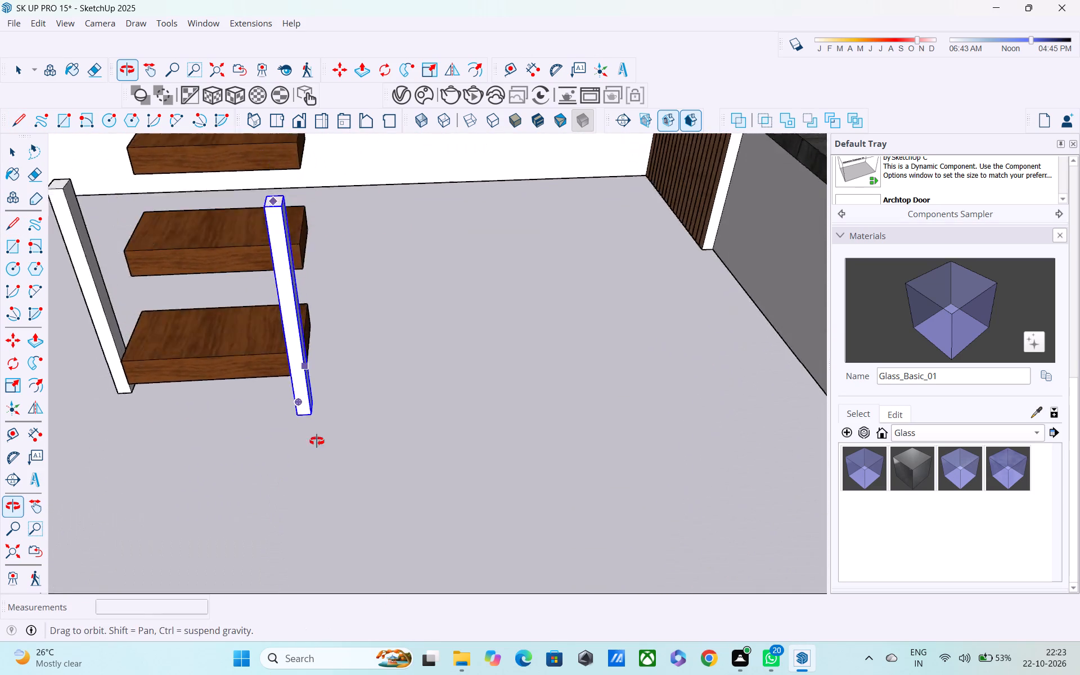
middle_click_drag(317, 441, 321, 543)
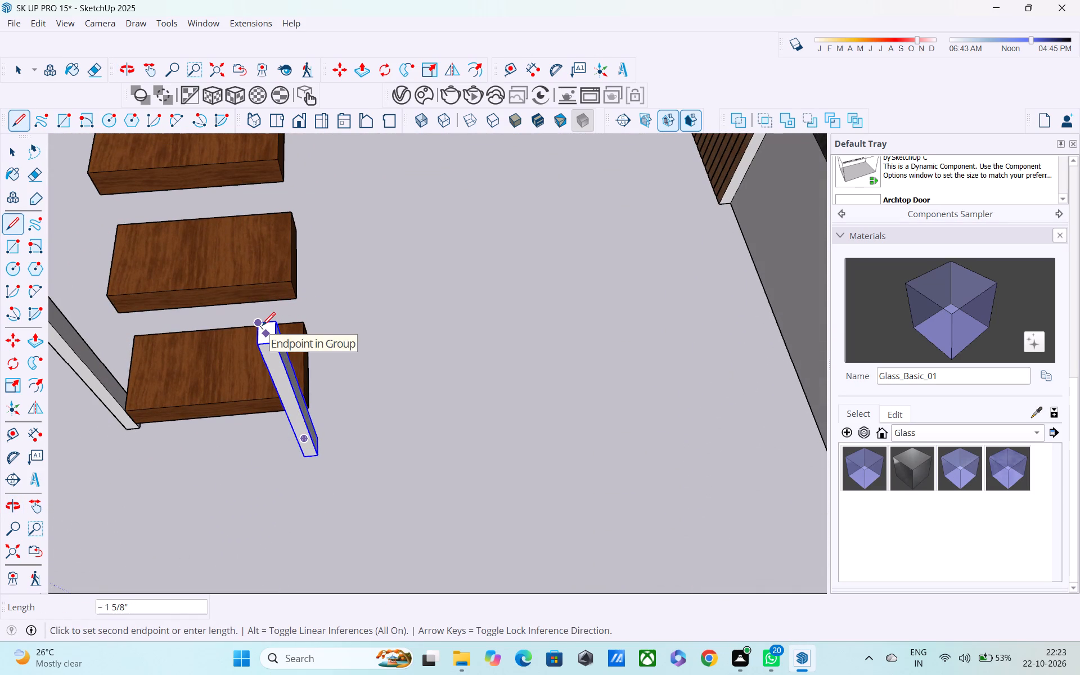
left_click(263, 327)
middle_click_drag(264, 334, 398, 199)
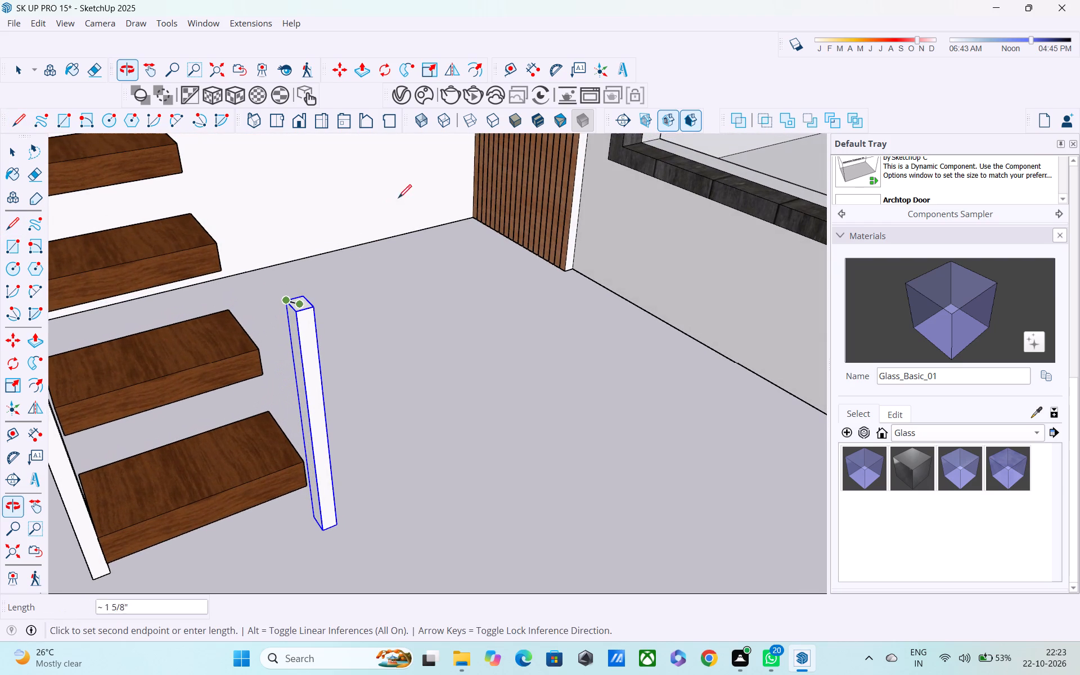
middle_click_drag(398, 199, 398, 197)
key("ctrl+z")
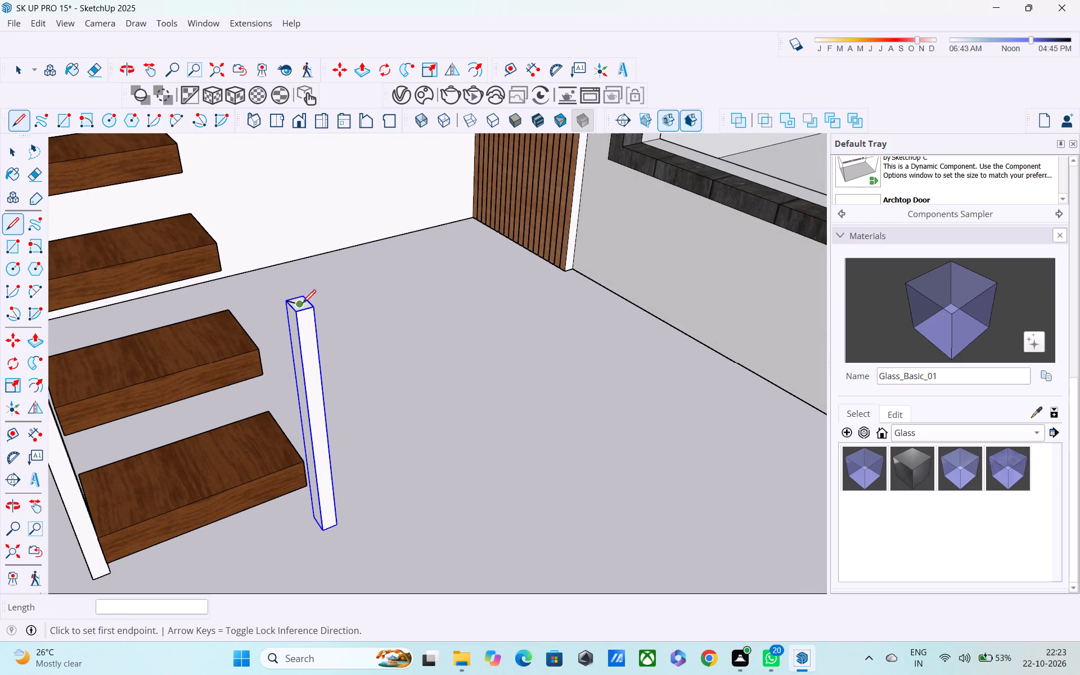
Draw a short vertical line upward from the centre of the lowest inner post's top face.
left_click(300, 305)
left_click(298, 272)
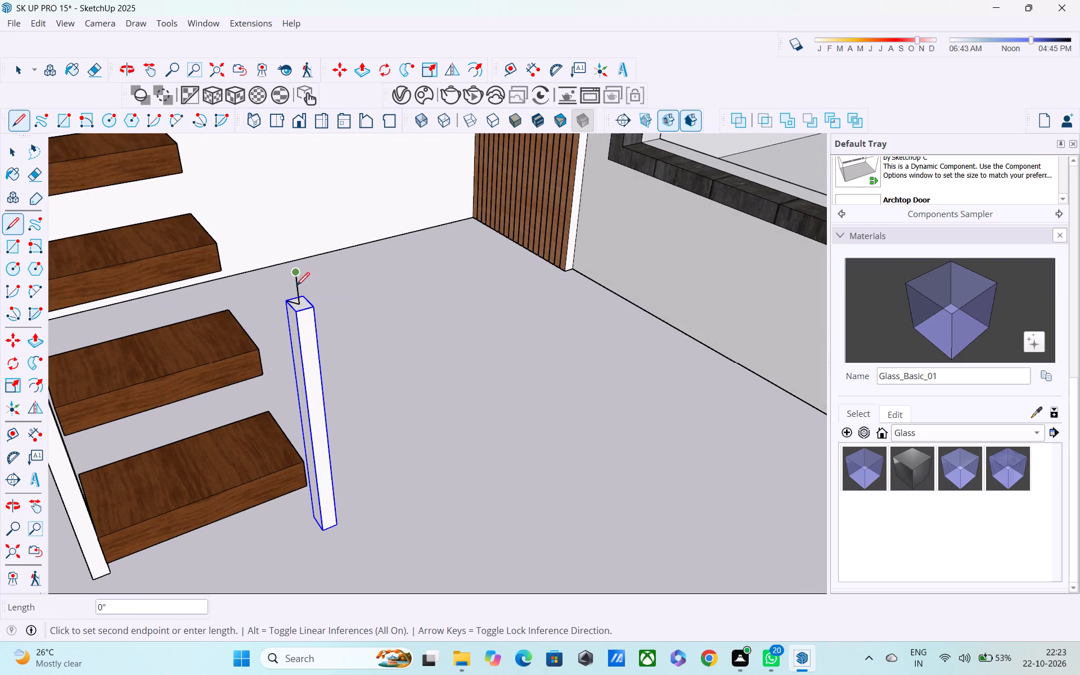
middle_click_drag(297, 304, 444, 309)
scroll(305, 344, "up", 7)
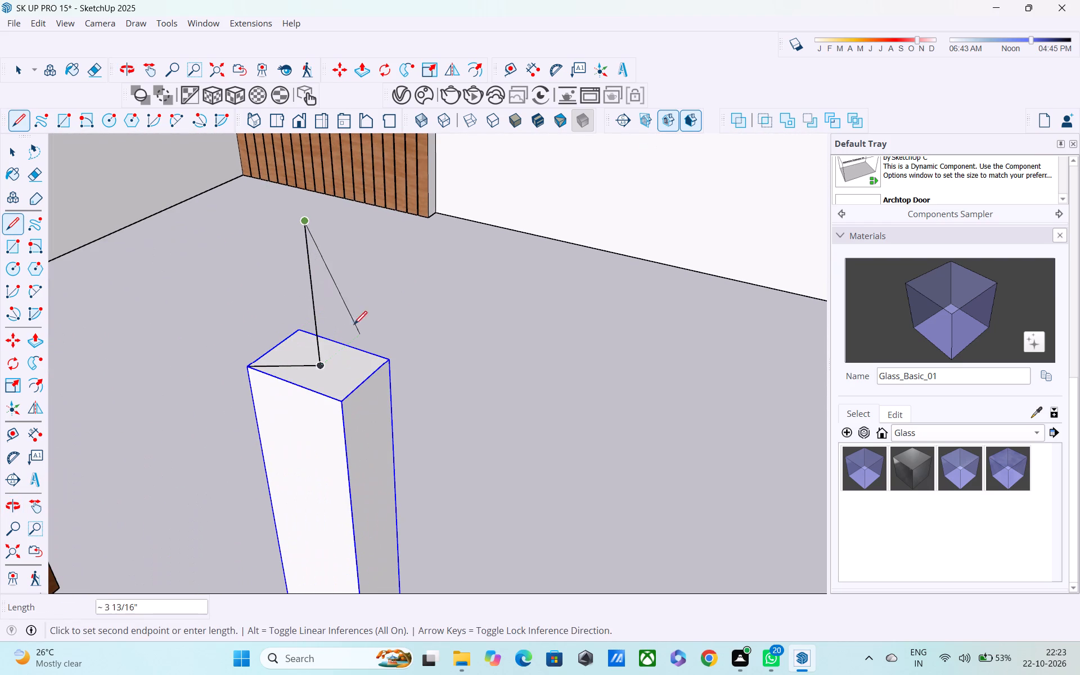
key("space")
Erase the stray line between the corner and the centre of the lowest inner post's top face.
key("e")
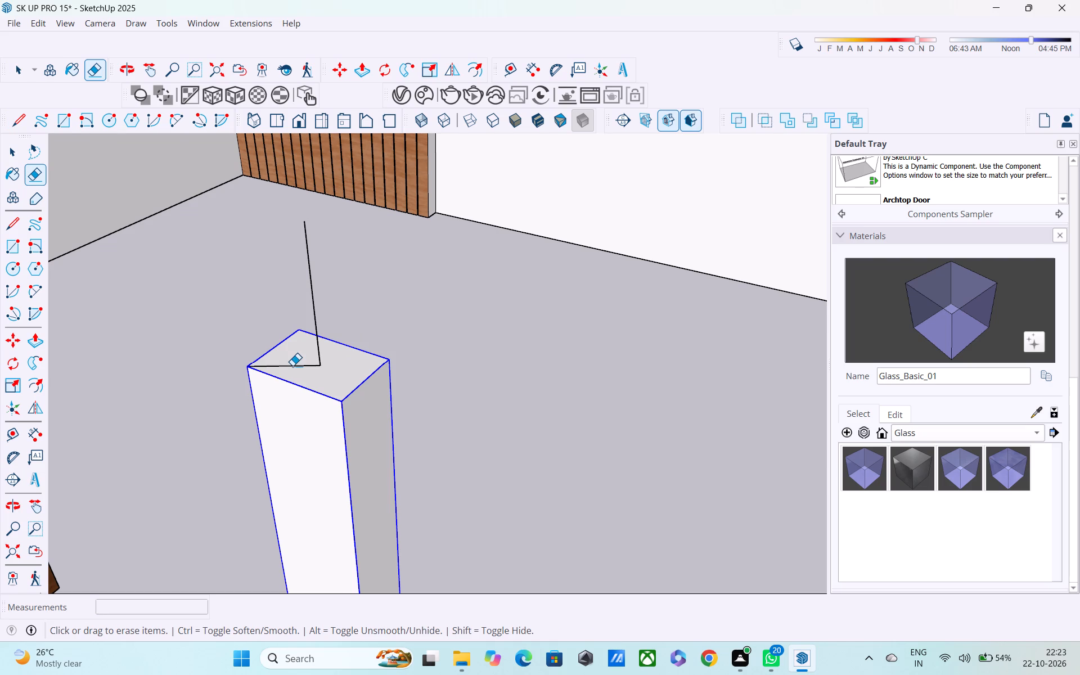
left_click(292, 366)
scroll(307, 366, "down", 1)
middle_click_drag(308, 371, 184, 436)
scroll(202, 386, "down", 5)
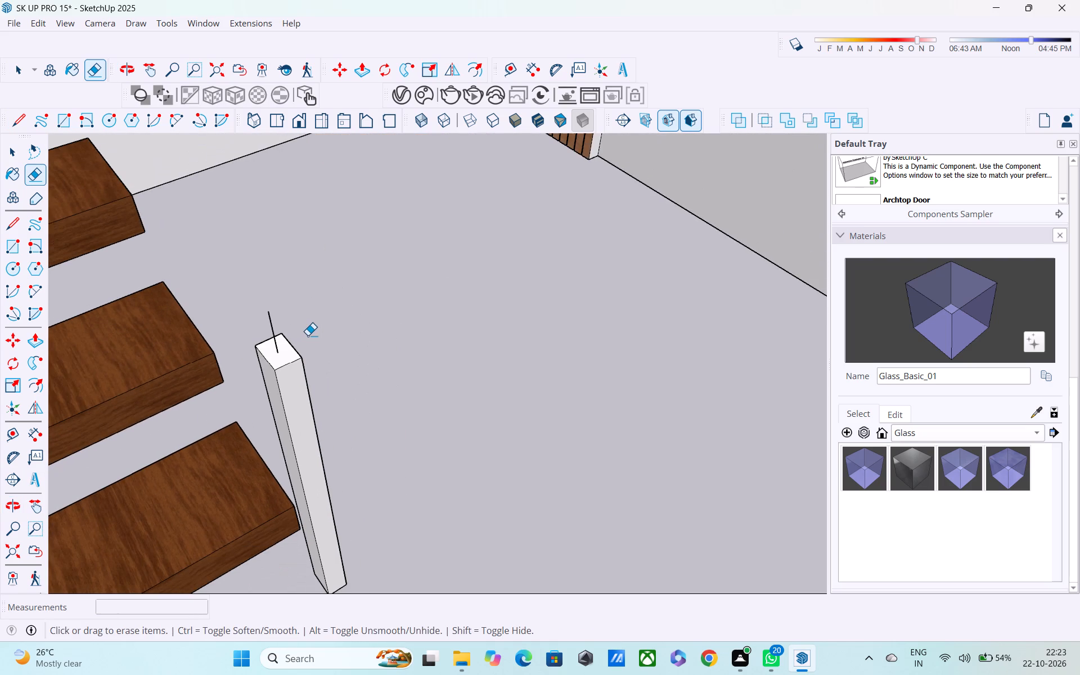
middle_click_drag(308, 336, 332, 385, "shift")
key("space")
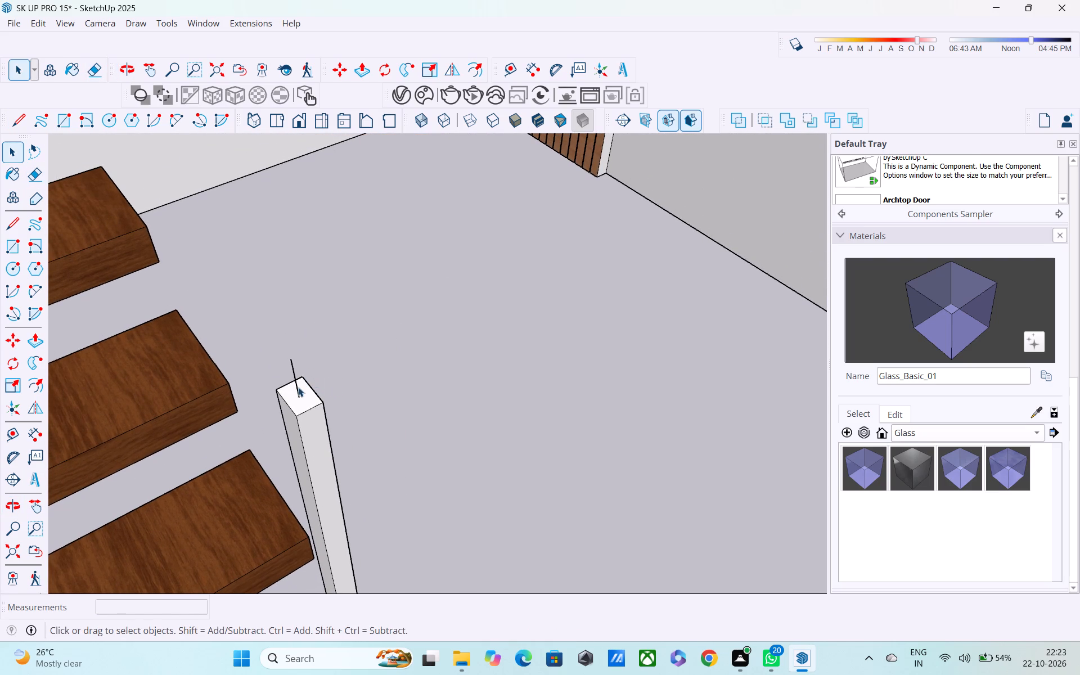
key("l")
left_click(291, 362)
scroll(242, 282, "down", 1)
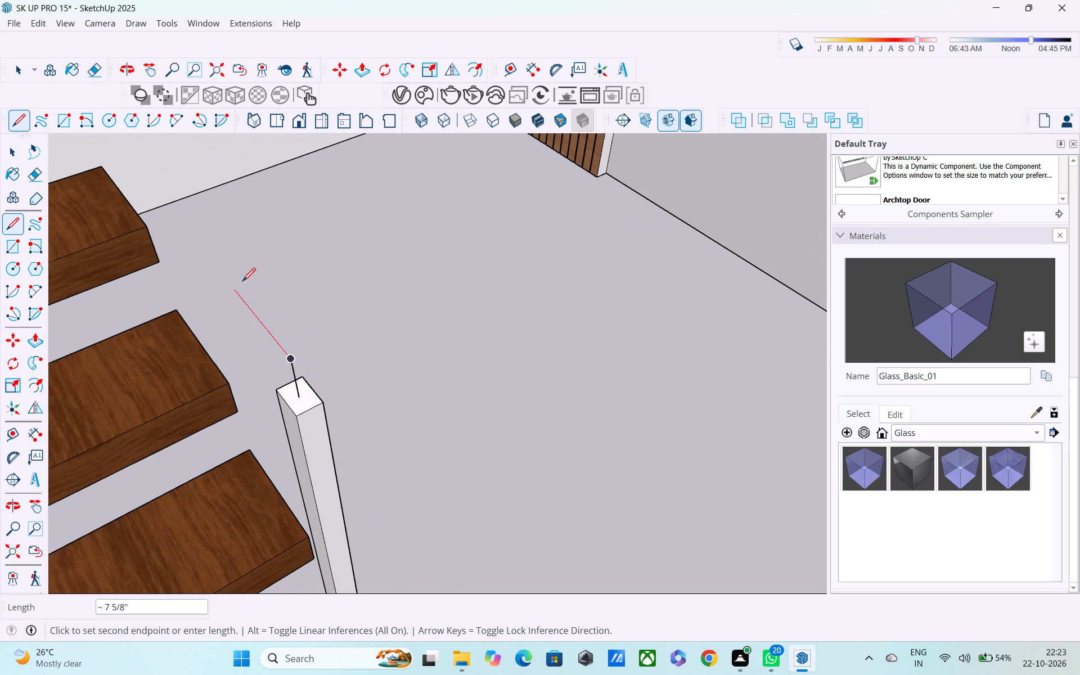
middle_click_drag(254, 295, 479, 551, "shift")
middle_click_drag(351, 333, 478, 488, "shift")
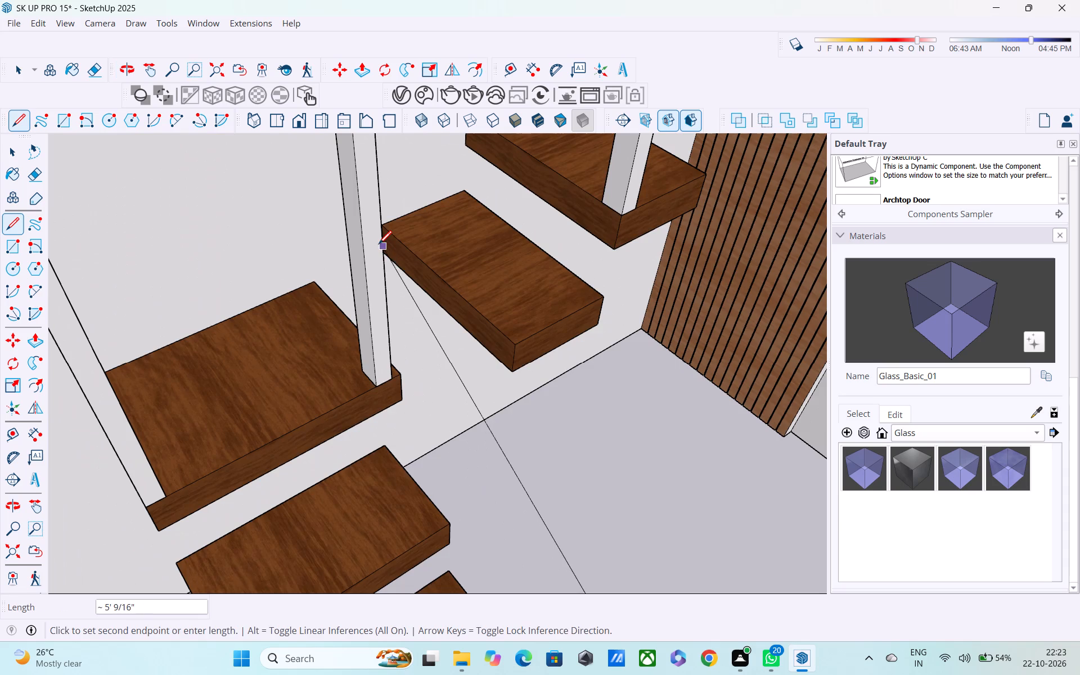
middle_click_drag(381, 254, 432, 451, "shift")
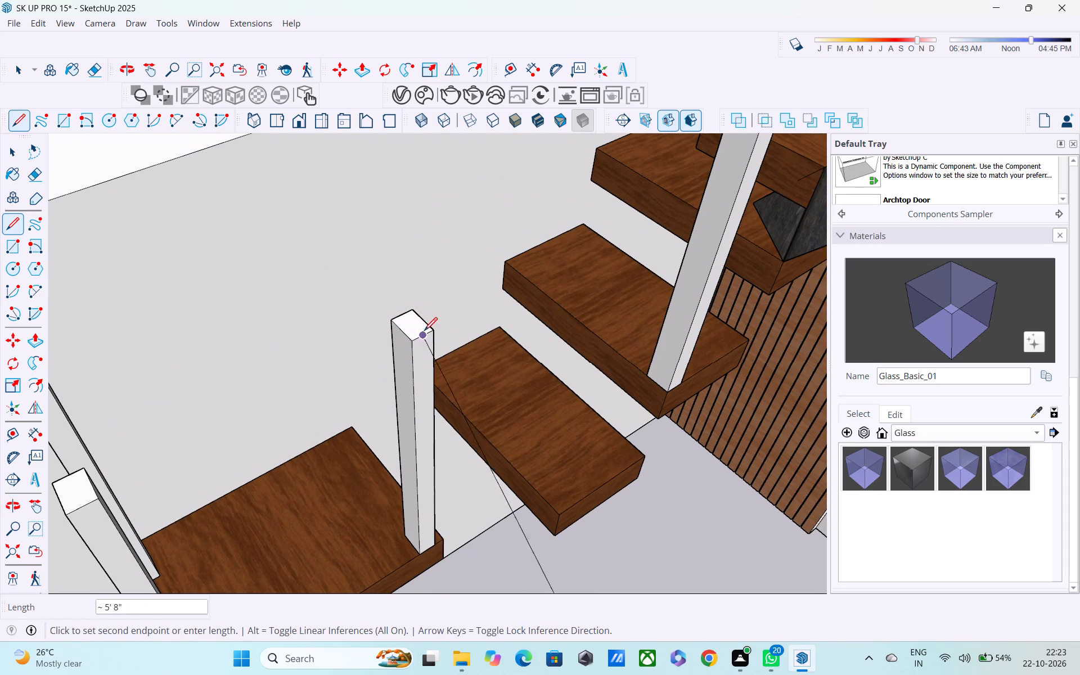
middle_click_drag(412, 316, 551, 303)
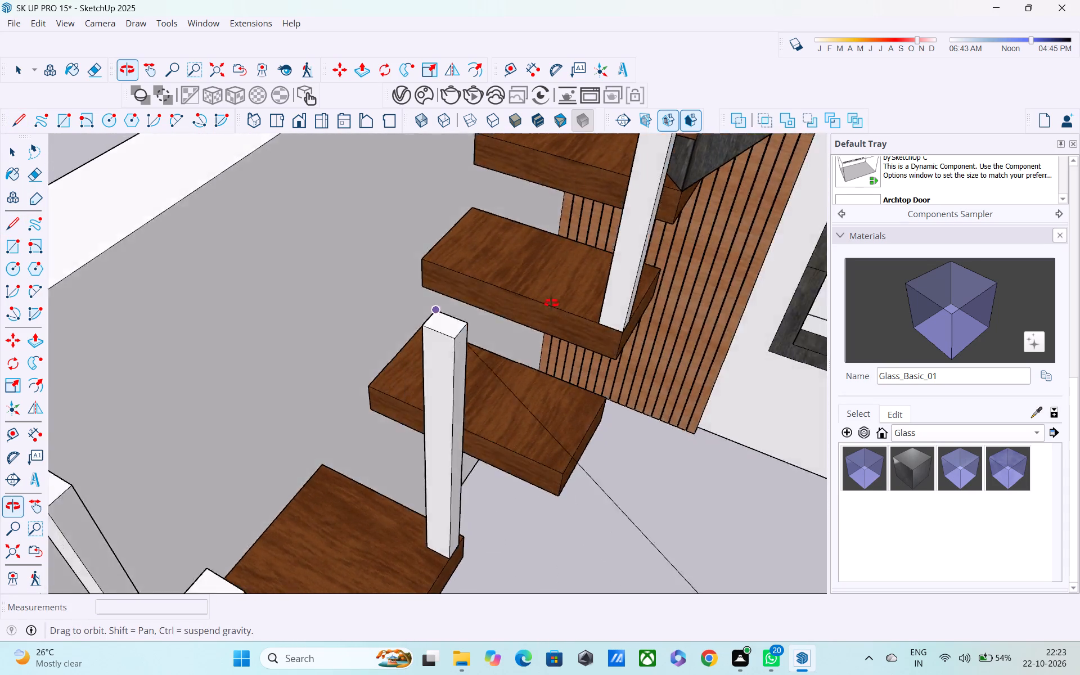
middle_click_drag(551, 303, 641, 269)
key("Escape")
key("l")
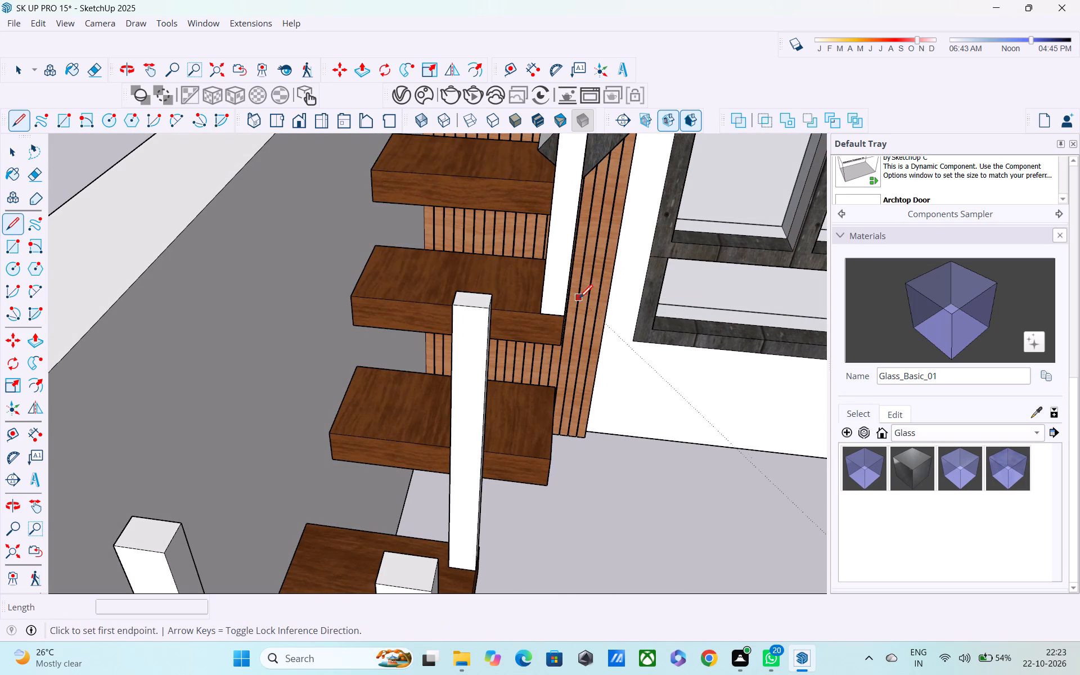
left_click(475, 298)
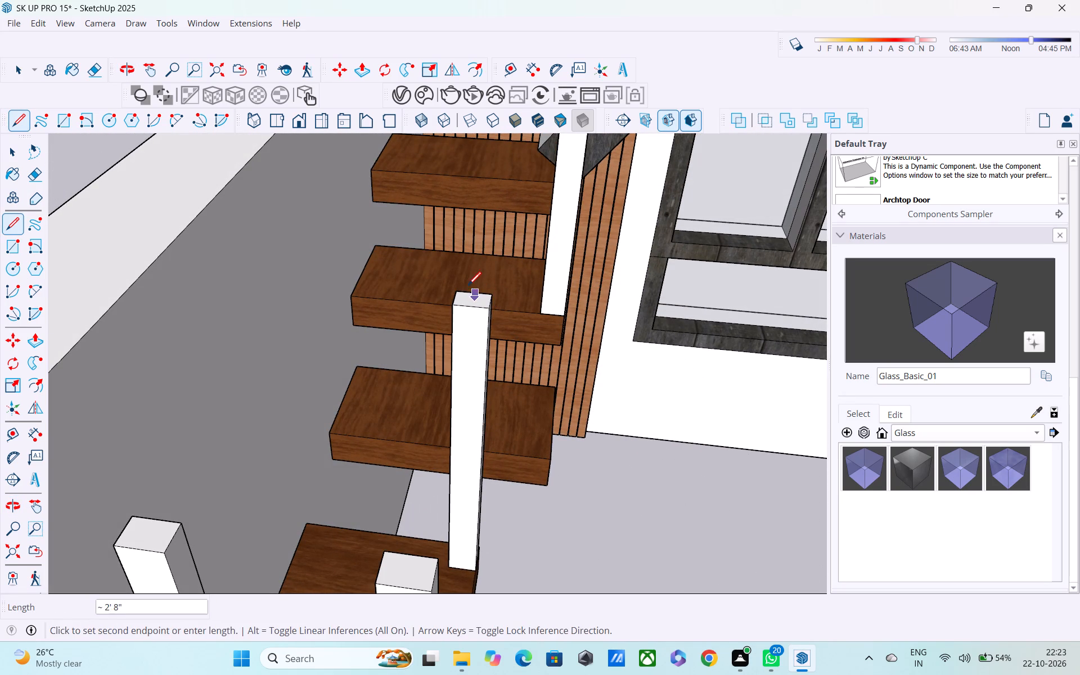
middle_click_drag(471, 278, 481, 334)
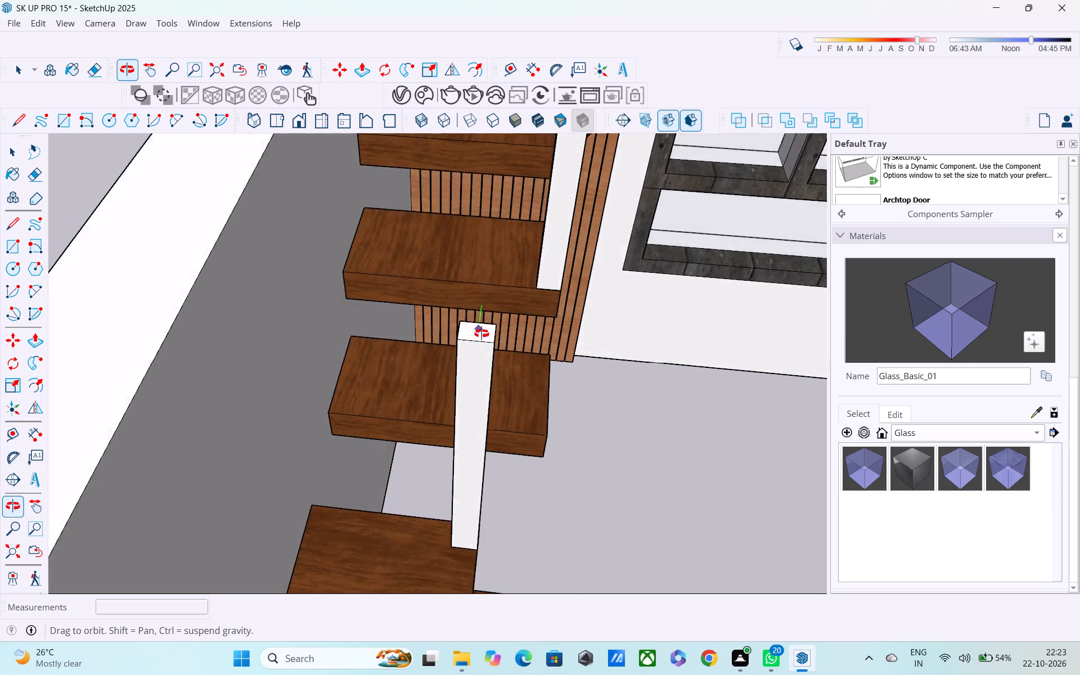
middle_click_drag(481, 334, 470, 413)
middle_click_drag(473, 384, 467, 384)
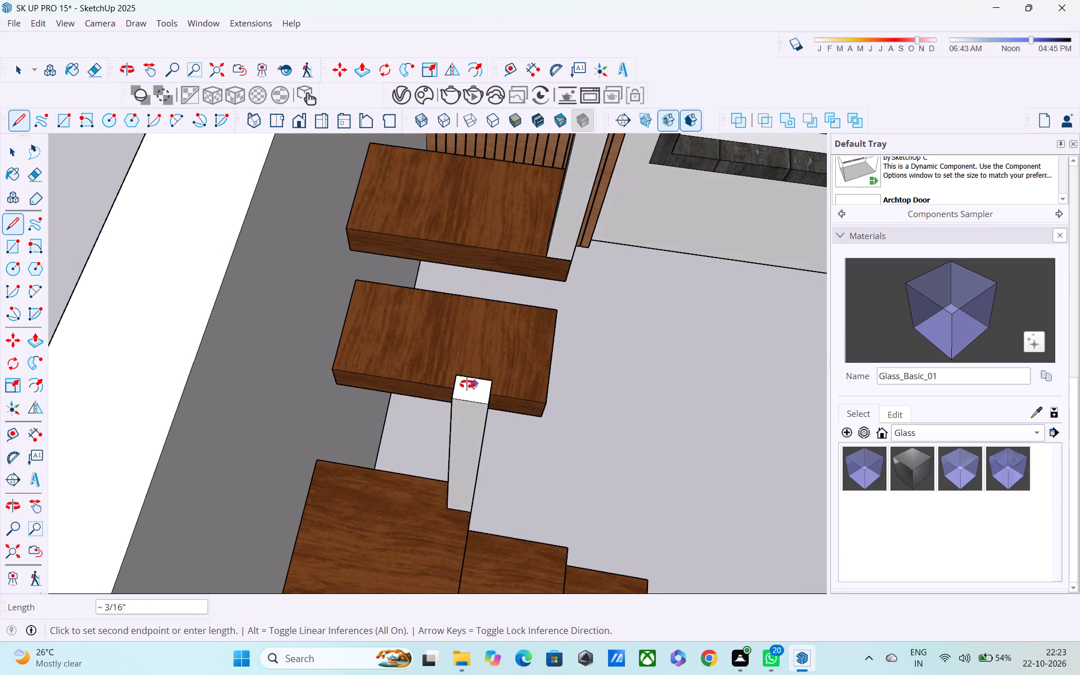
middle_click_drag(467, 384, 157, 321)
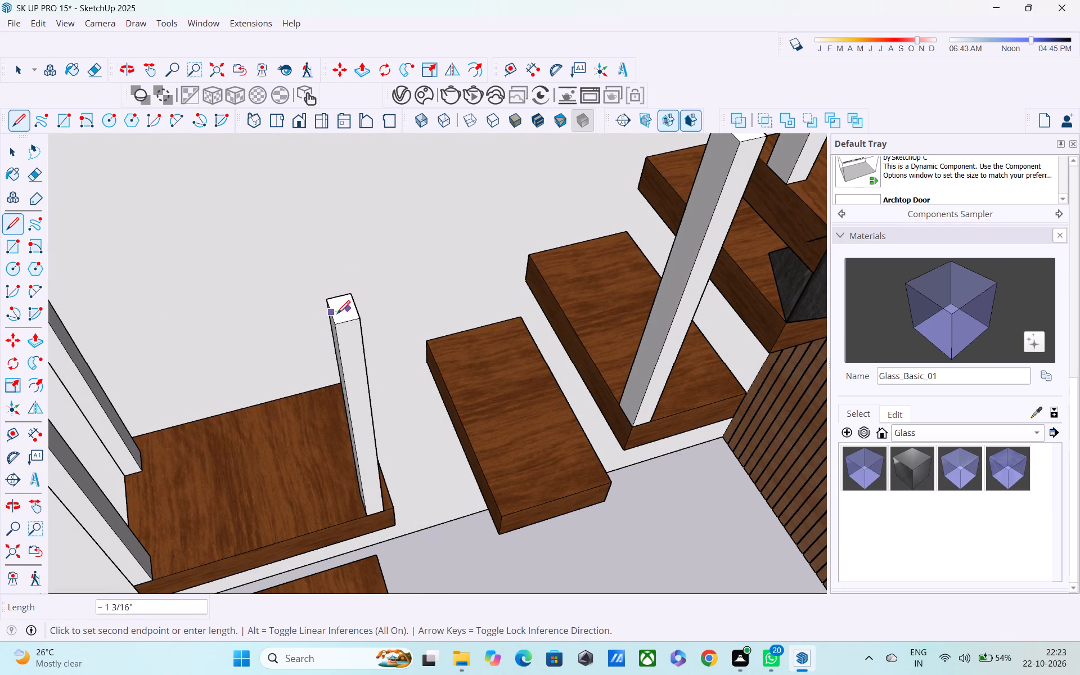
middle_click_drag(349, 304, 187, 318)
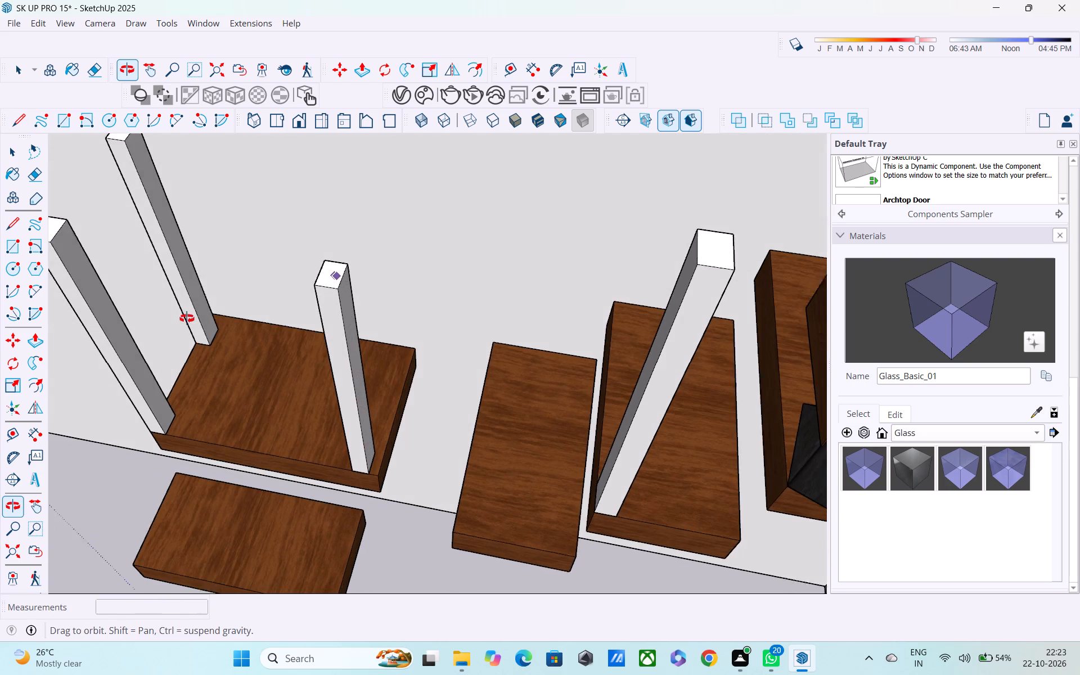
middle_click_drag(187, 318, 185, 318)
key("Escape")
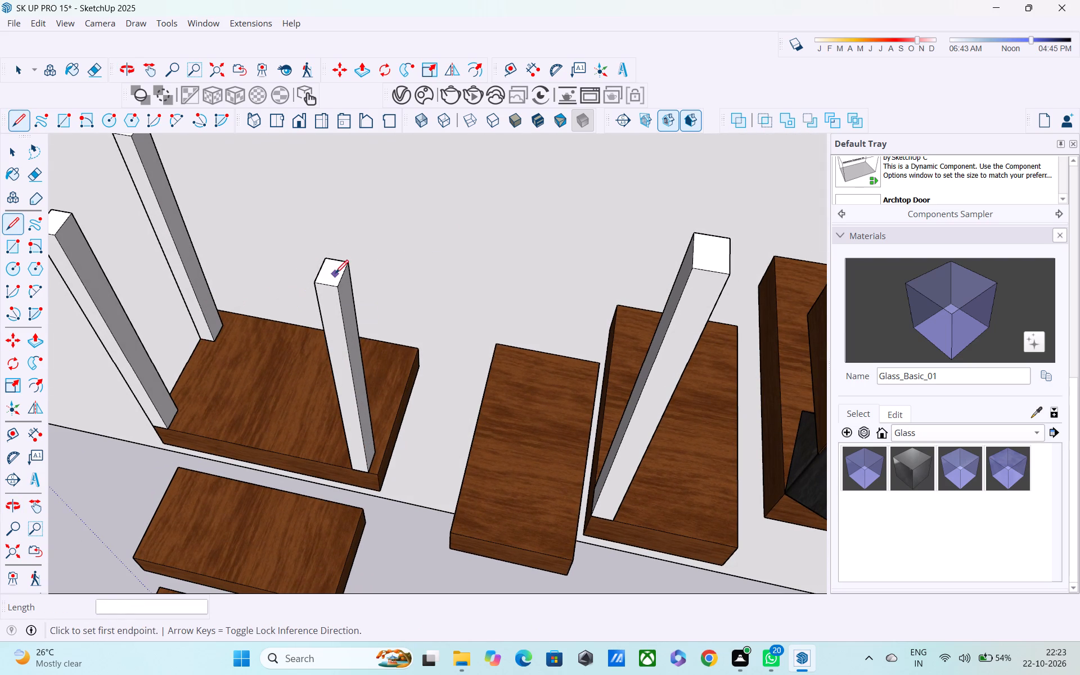
Draw a guide line about 1 9/16" between the centre and a corner of the landing's inner post's top face.
left_click(332, 272)
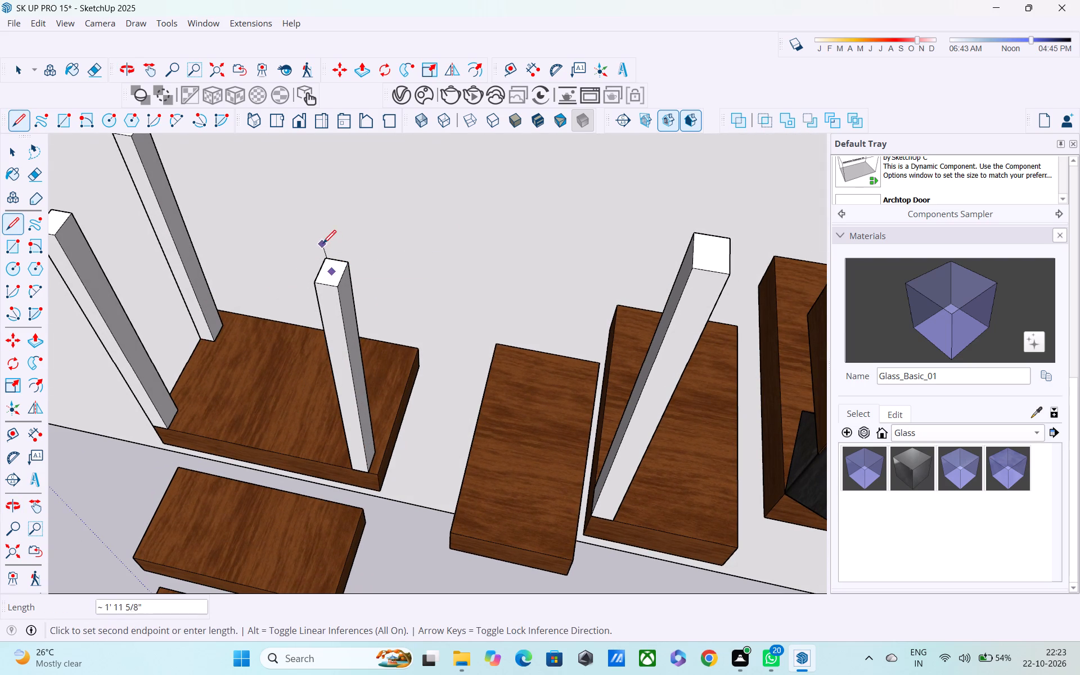
middle_click_drag(319, 230, 142, 395)
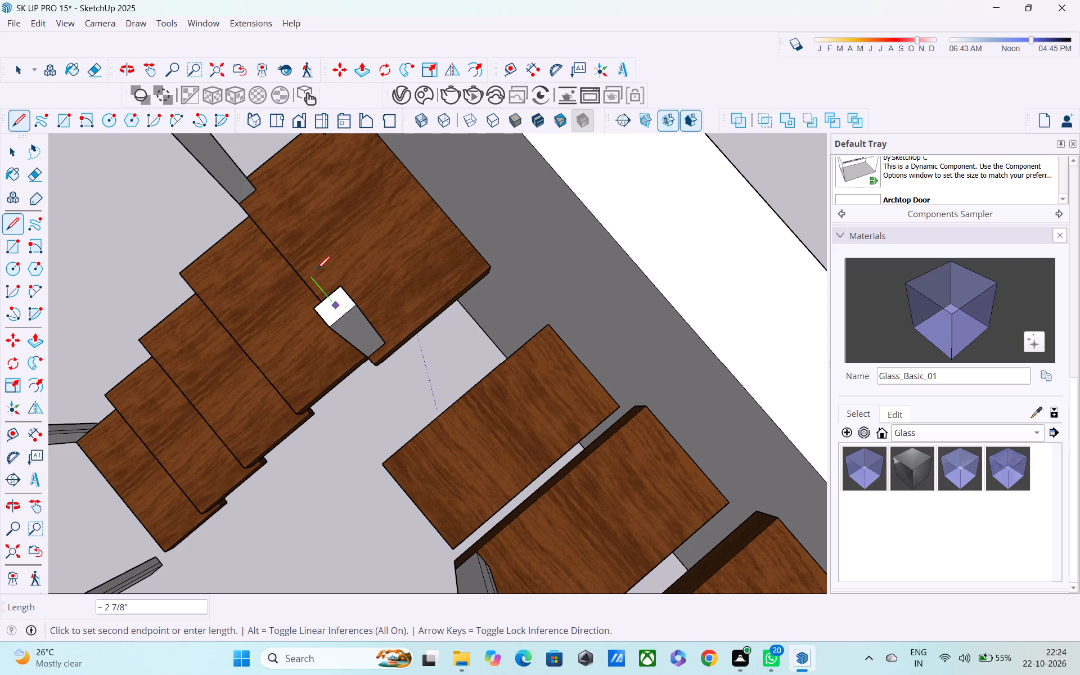
middle_click_drag(327, 291, 405, 222)
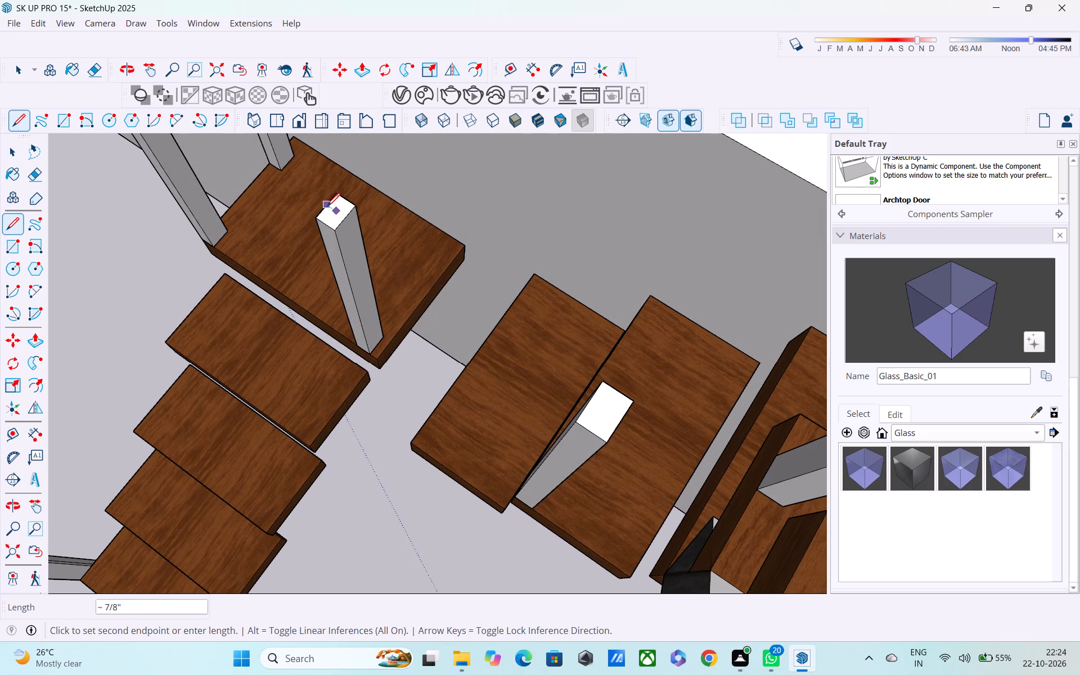
scroll(344, 212, "down", 1)
middle_click_drag(355, 218, 513, 178)
scroll(390, 230, "down", 5)
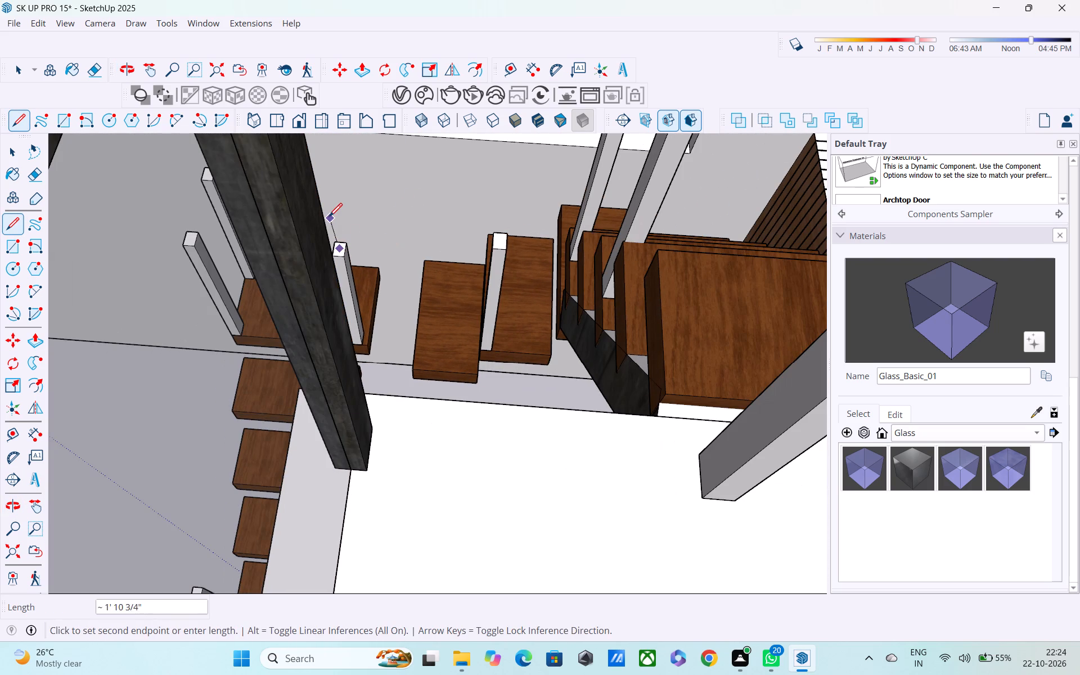
middle_click_drag(335, 233, 466, 178)
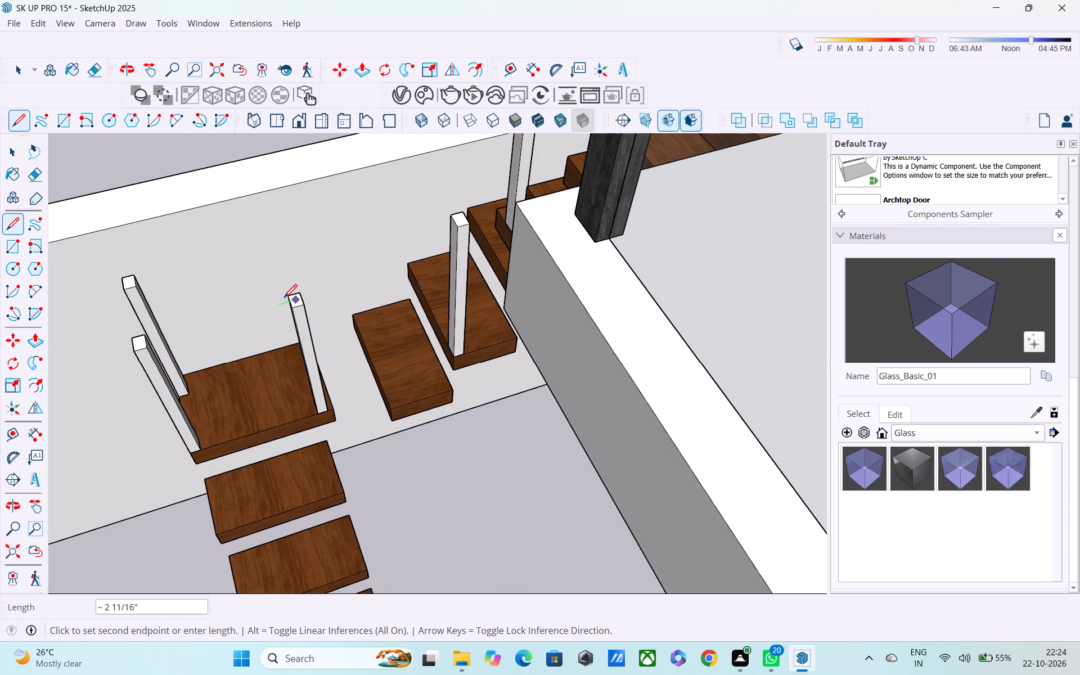
middle_click_drag(289, 291, 299, 231)
scroll(301, 232, "down", 4)
middle_click_drag(305, 280, 295, 227)
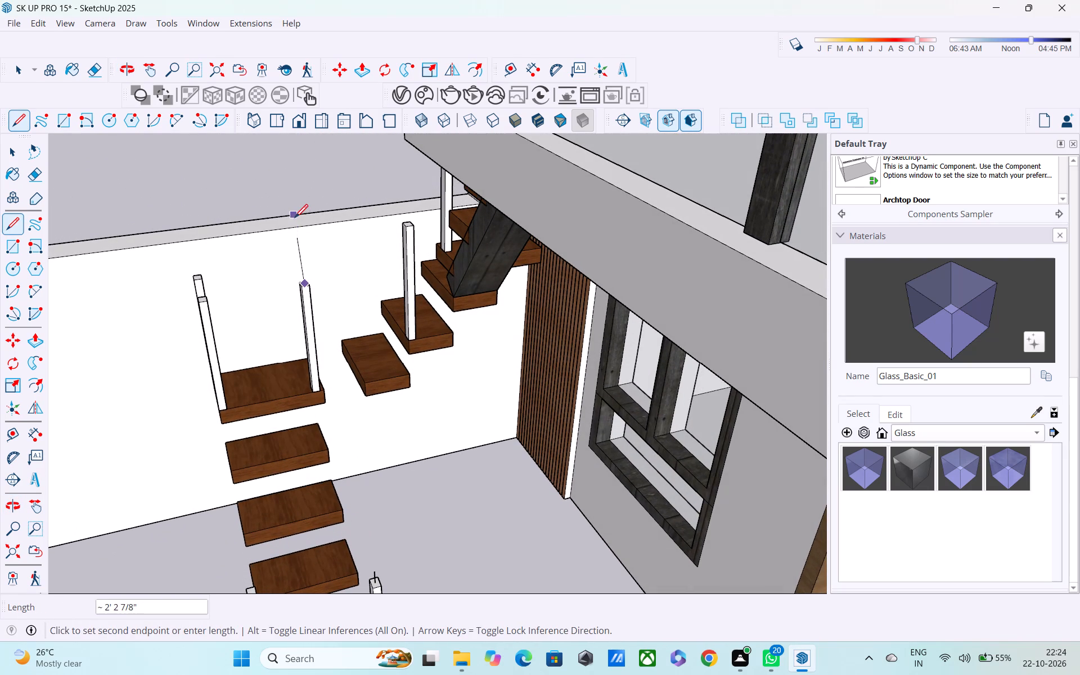
middle_click_drag(307, 256, 467, 321)
scroll(271, 353, "up", 11)
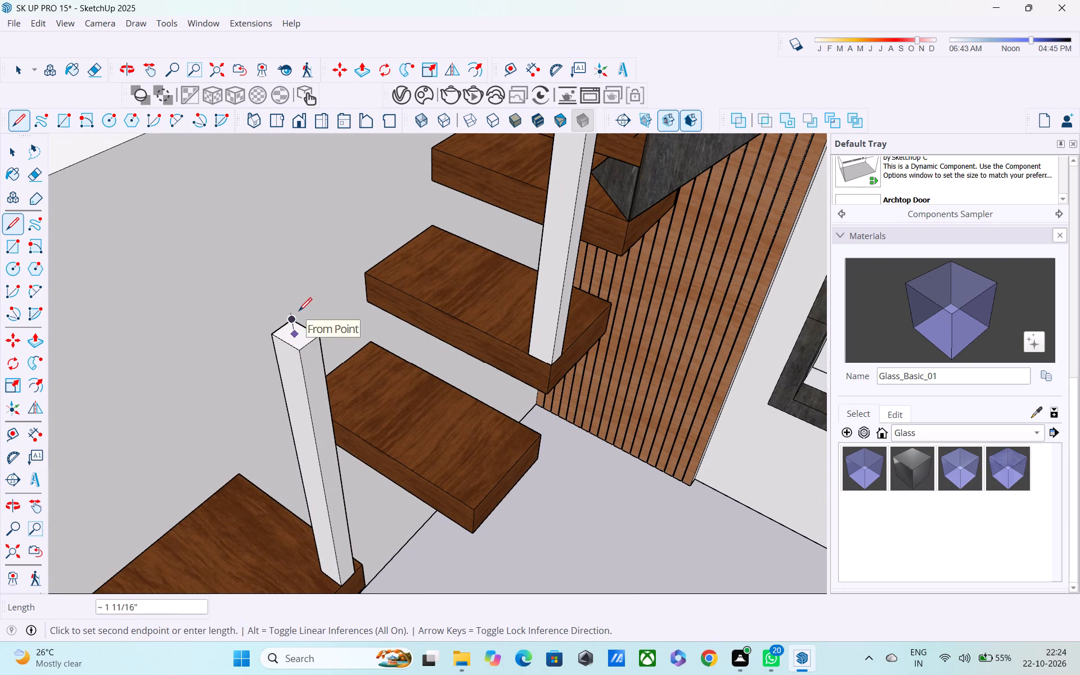
middle_click_drag(295, 297, 354, 307)
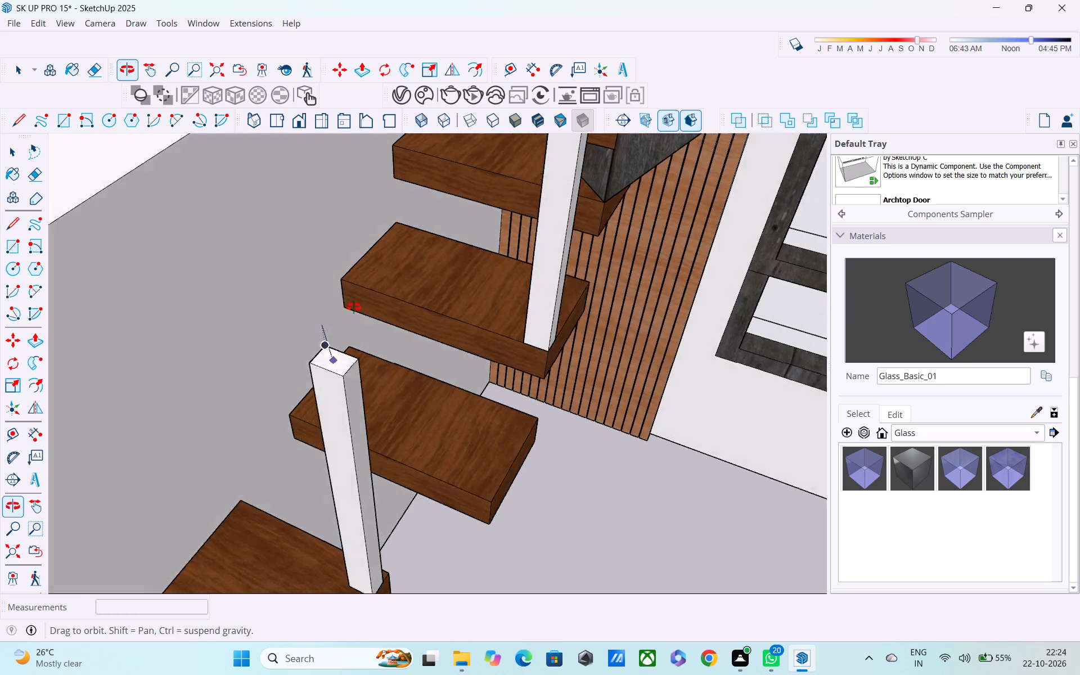
middle_click_drag(354, 307, 443, 277)
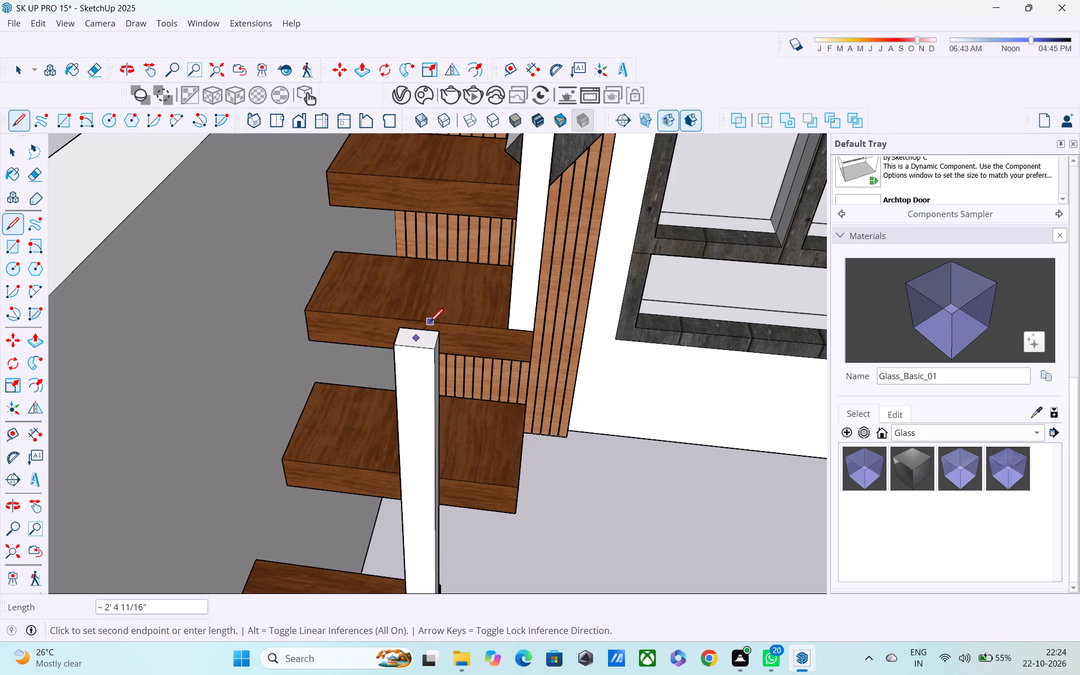
middle_click_drag(398, 347, 444, 466)
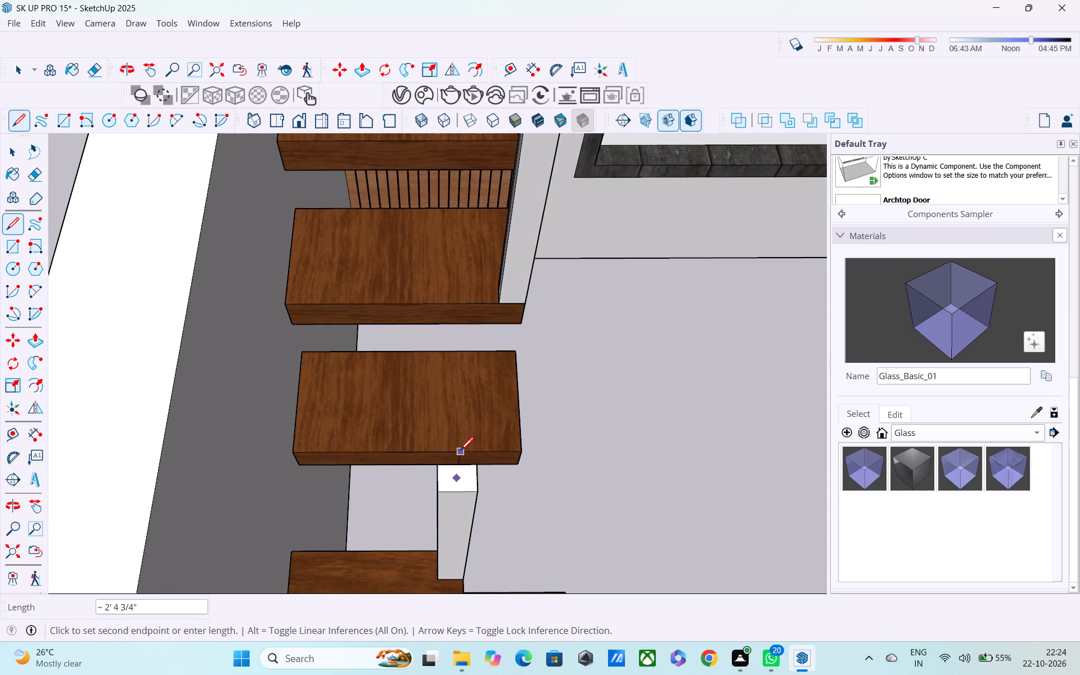
middle_click_drag(454, 421, 430, 395)
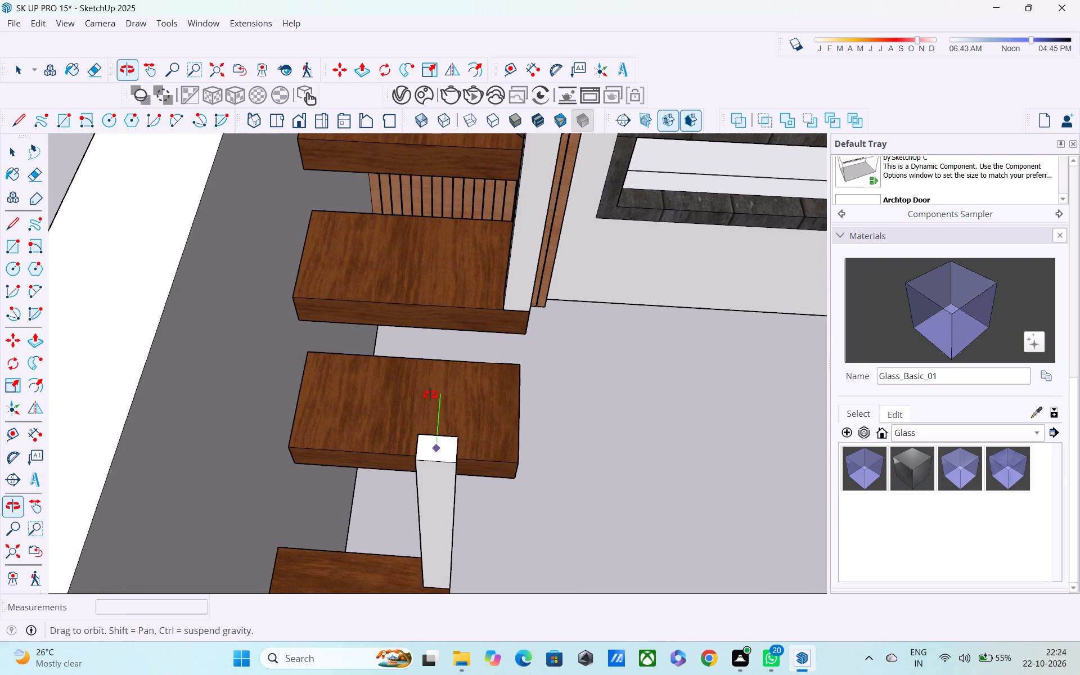
middle_click_drag(430, 395, 429, 395)
left_click(419, 437)
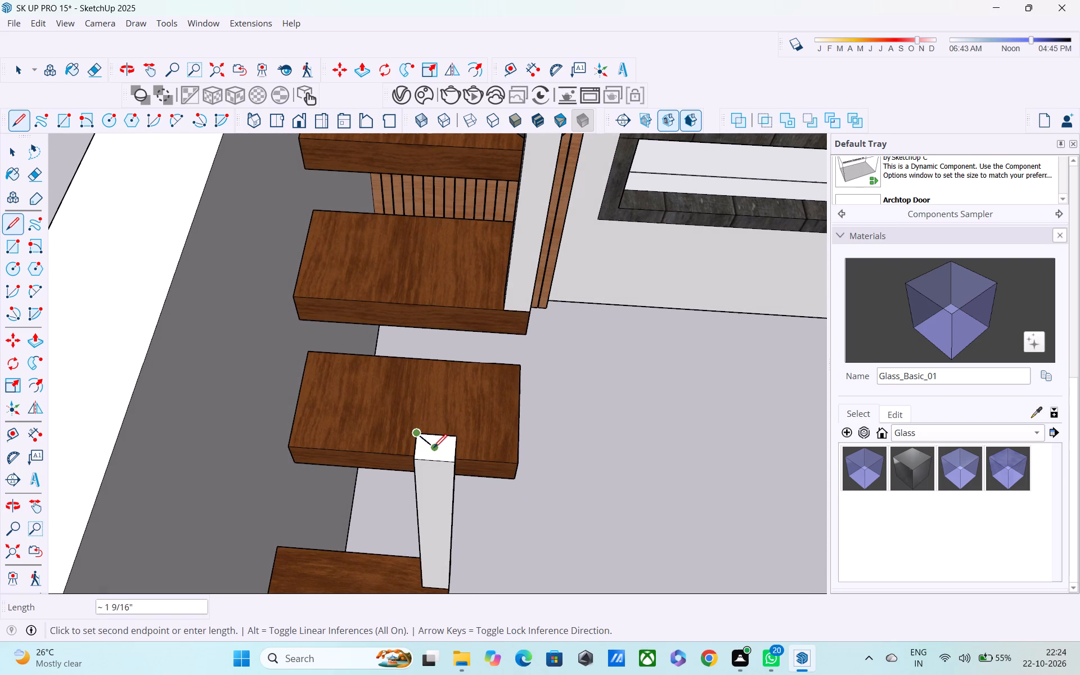
left_click(434, 449)
Draw a vertical line about 2 15/16" upward from the centre of the landing's inner post's top face.
middle_click_drag(424, 409, 349, 354)
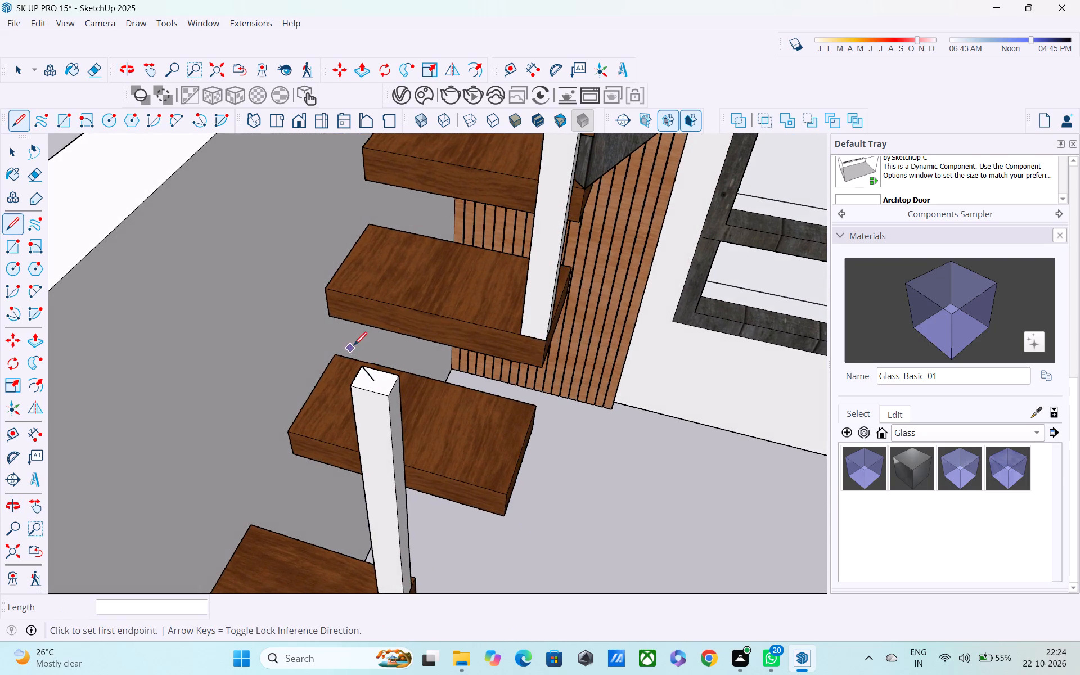
left_click(374, 382)
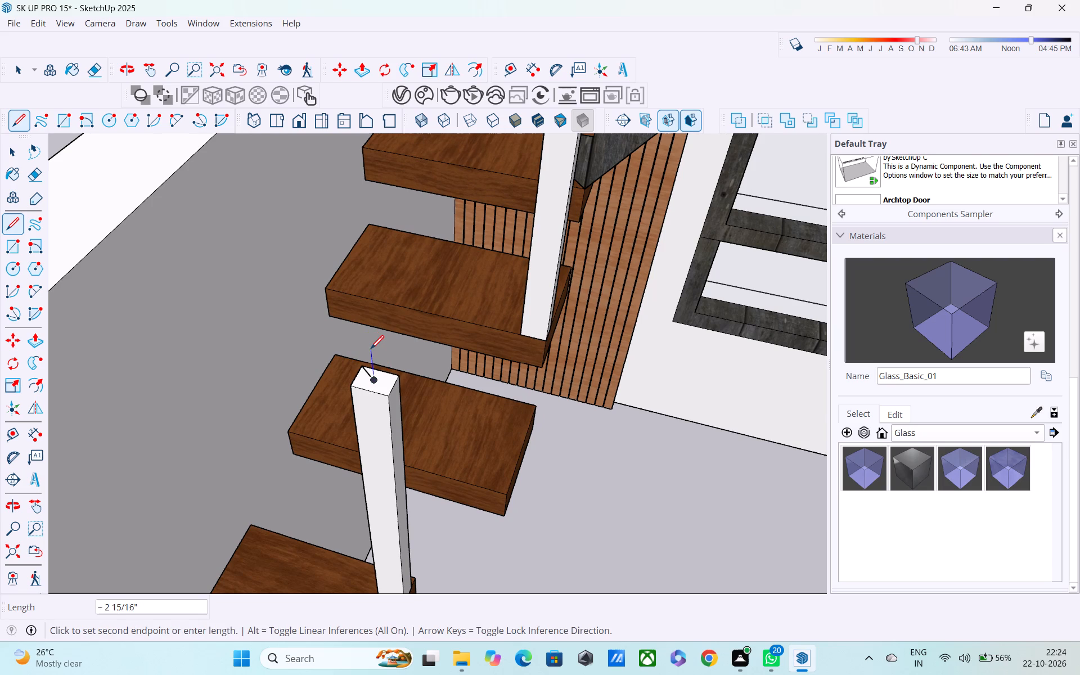
left_click(371, 349)
middle_click_drag(390, 414, 340, 379)
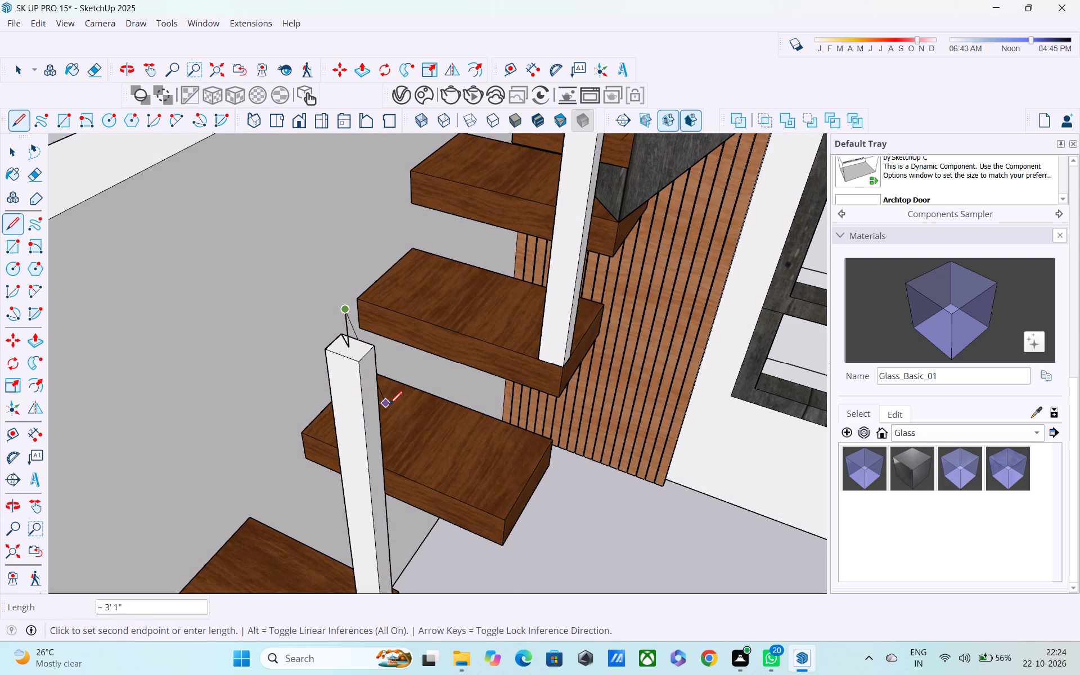
key("Escape")
Erase the diagonal guide line on the top face of the landing's inner post.
key("e")
middle_click_drag(371, 384, 427, 444)
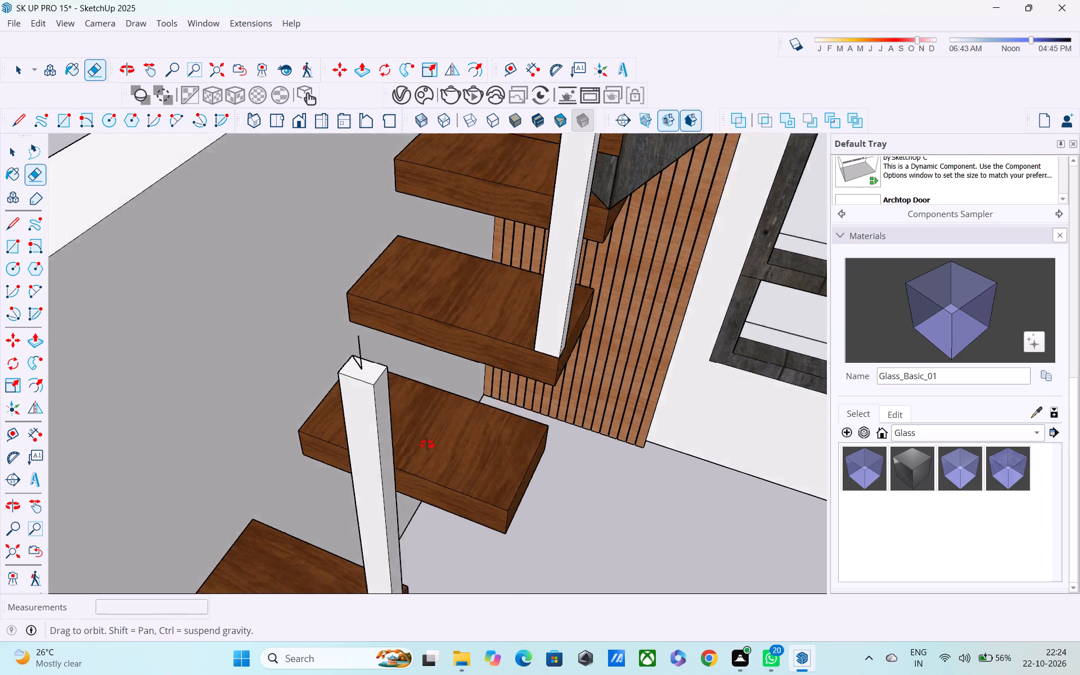
middle_click_drag(427, 444, 487, 498)
scroll(446, 484, "up", 3)
left_click(421, 454)
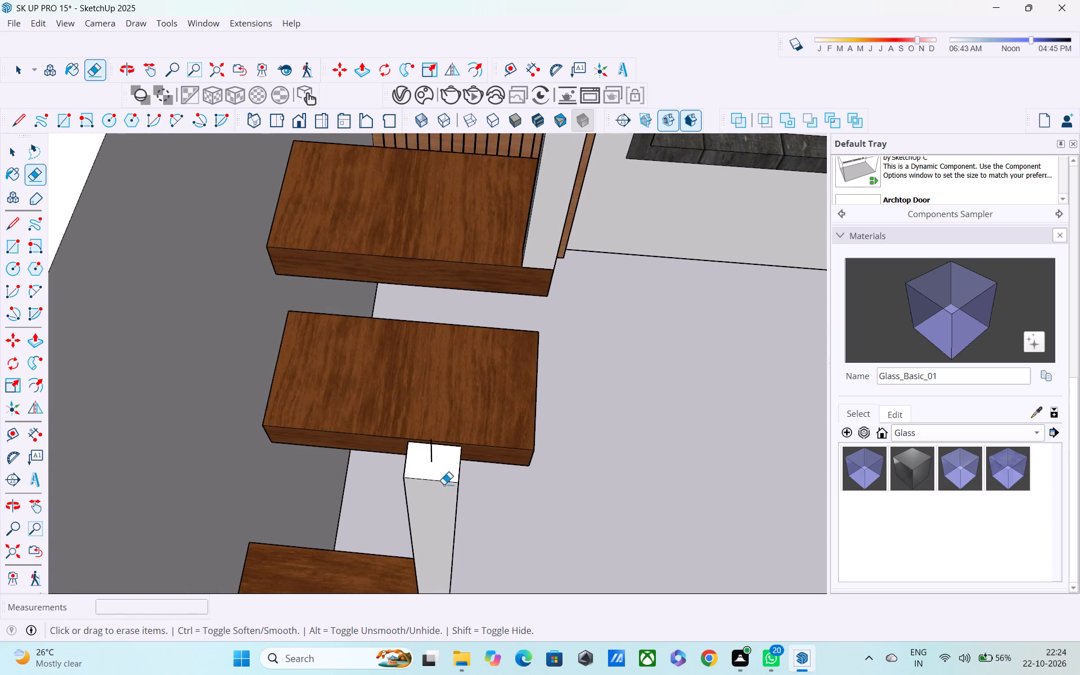
Draw a circle of about 9/16" radius centred on the top face of the lowest tread's inner post.
middle_click_drag(443, 484, 342, 399)
scroll(326, 390, "down", 5)
middle_click_drag(421, 394, 276, 361)
scroll(262, 364, "down", 8)
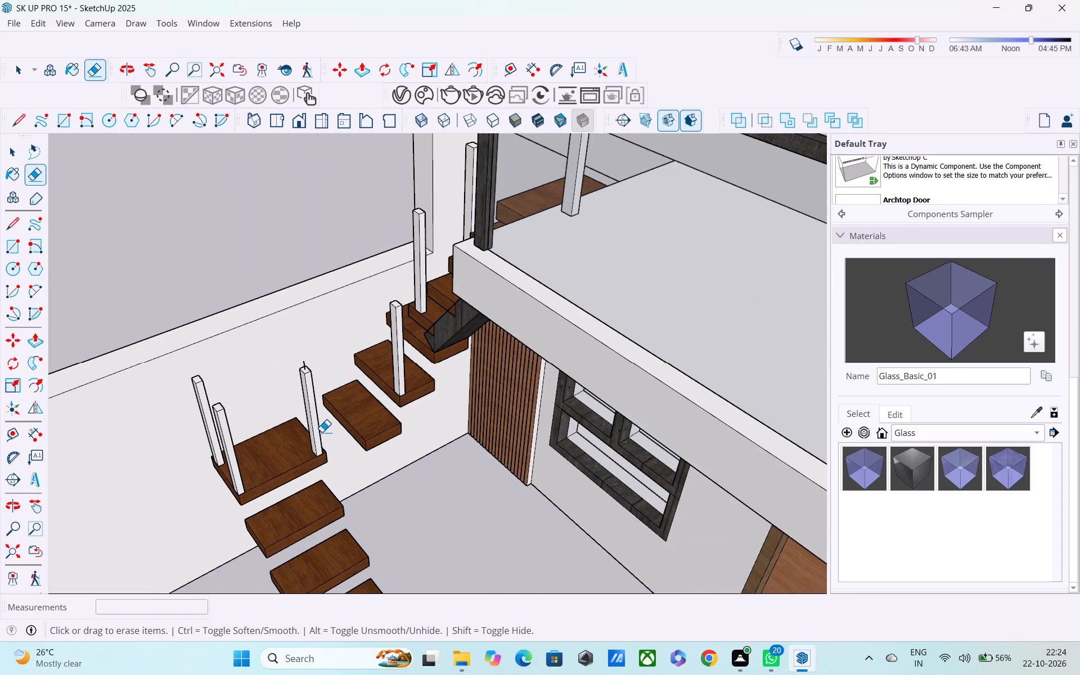
middle_click_drag(328, 446, 296, 339)
scroll(327, 388, "down", 2)
middle_click_drag(395, 447, 379, 478)
scroll(379, 481, "up", 5)
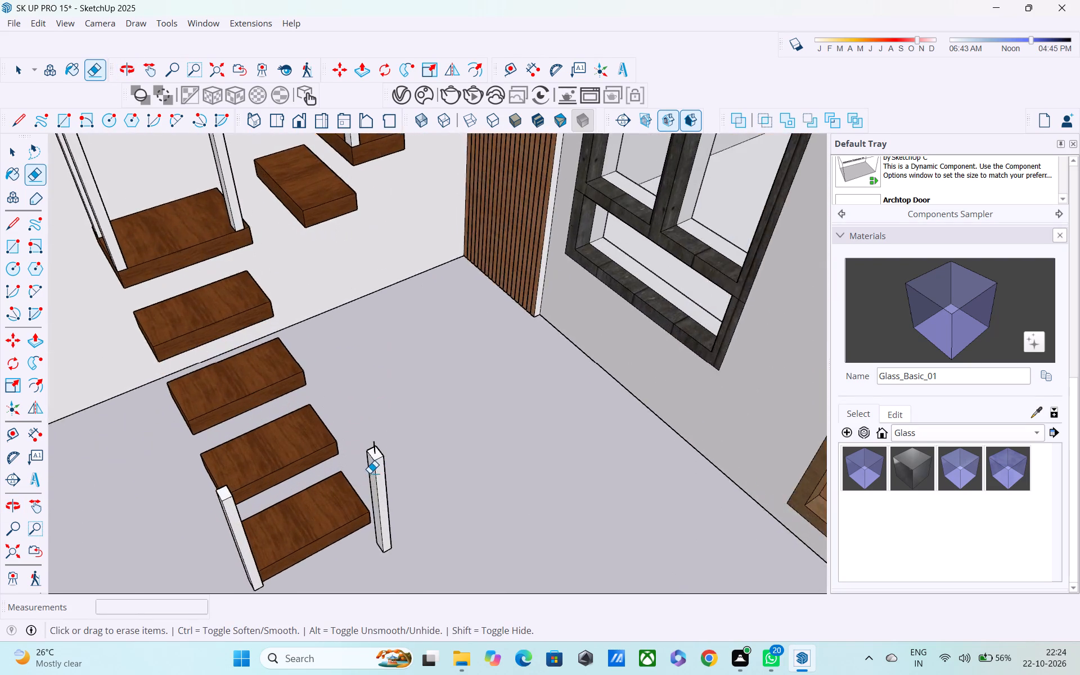
scroll(370, 473, "up", 10)
key("space")
key("c")
scroll(389, 435, "up", 10)
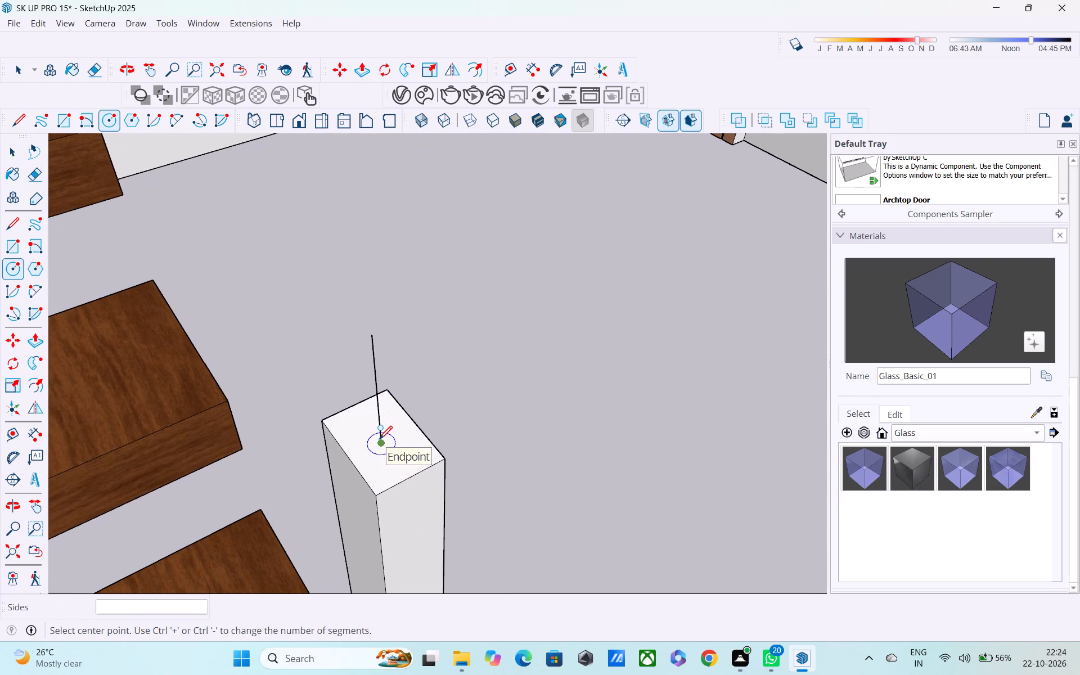
left_click(380, 439)
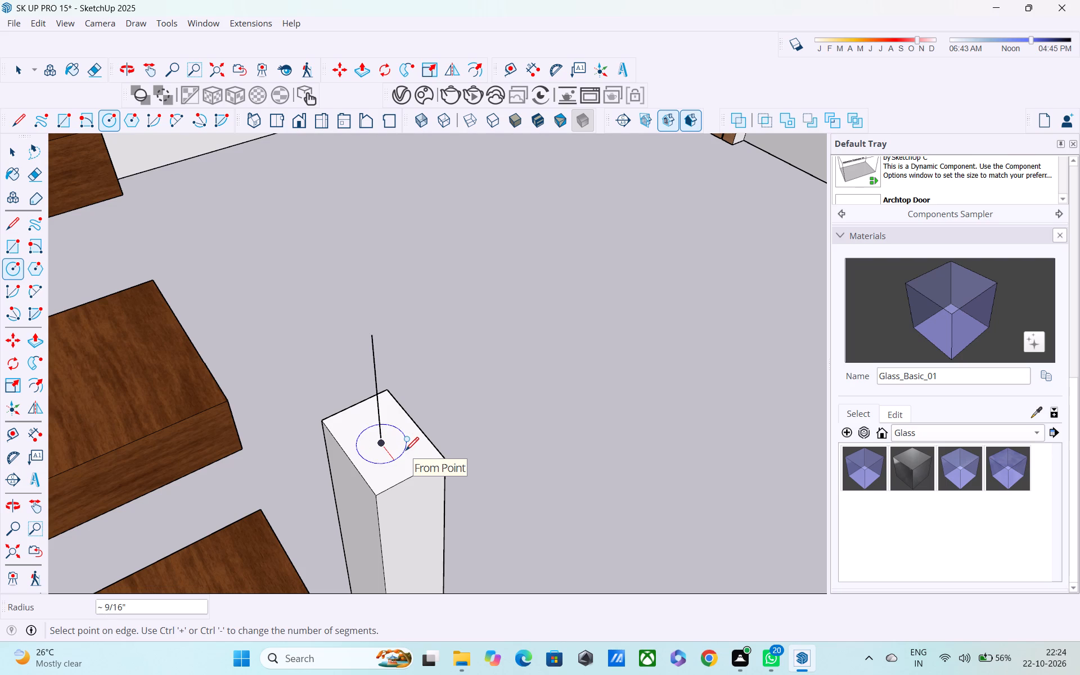
left_click(406, 452)
key("space")
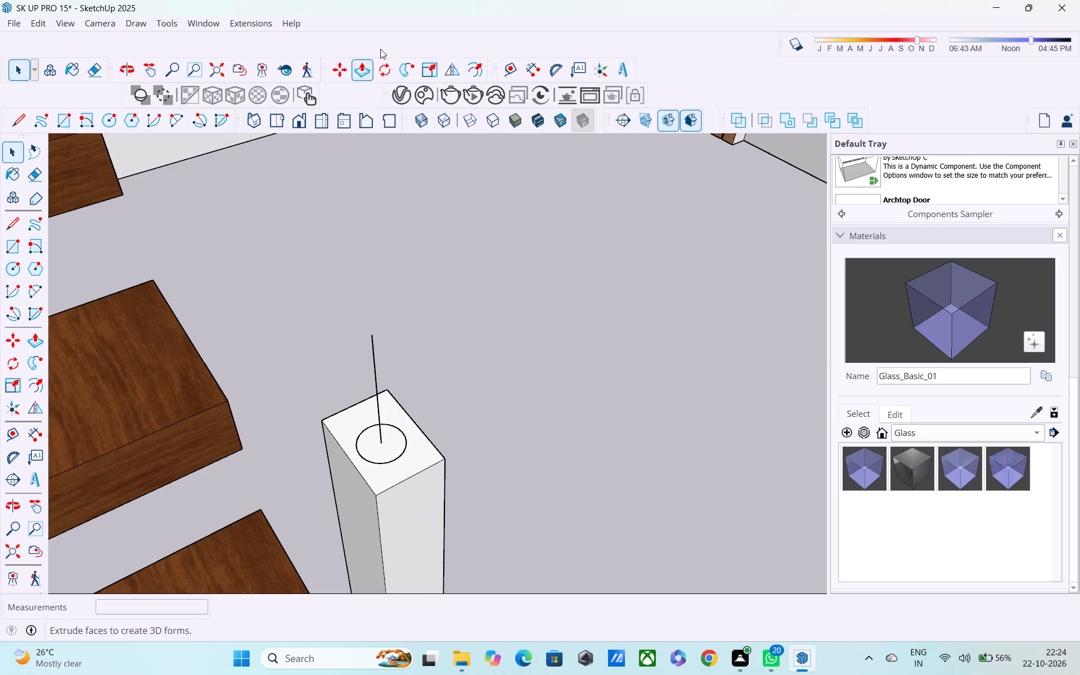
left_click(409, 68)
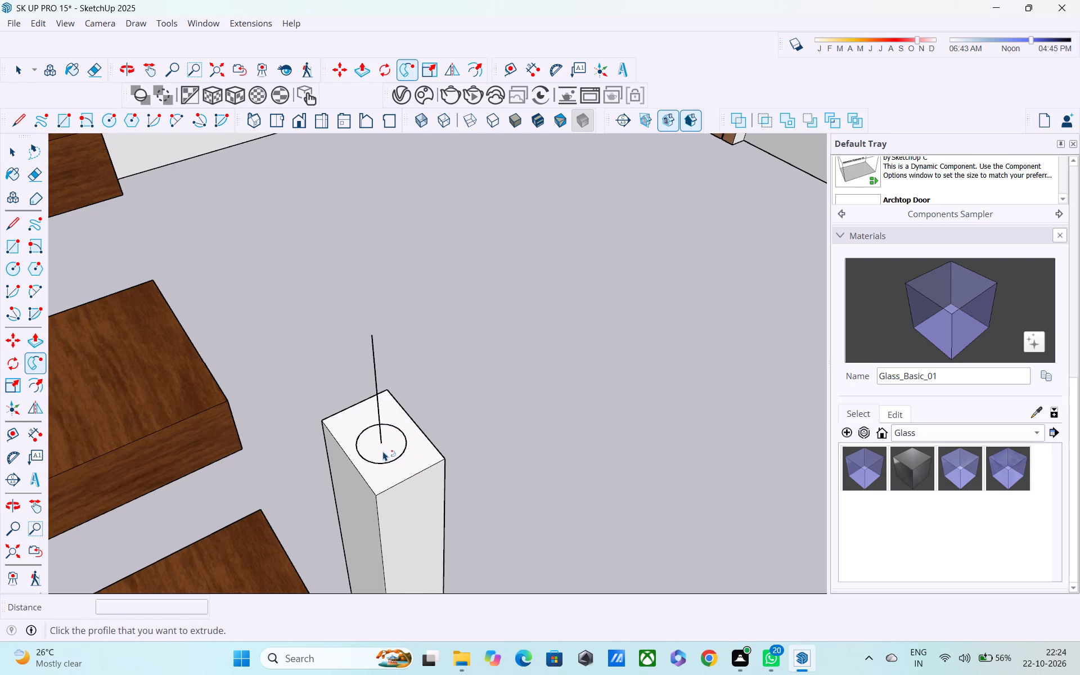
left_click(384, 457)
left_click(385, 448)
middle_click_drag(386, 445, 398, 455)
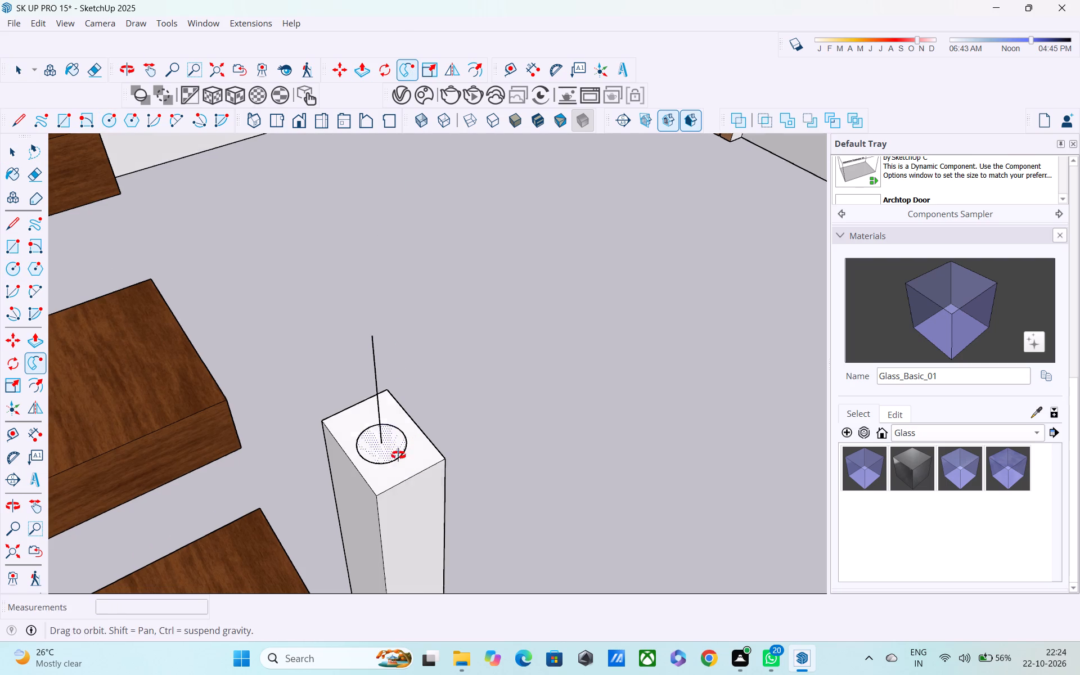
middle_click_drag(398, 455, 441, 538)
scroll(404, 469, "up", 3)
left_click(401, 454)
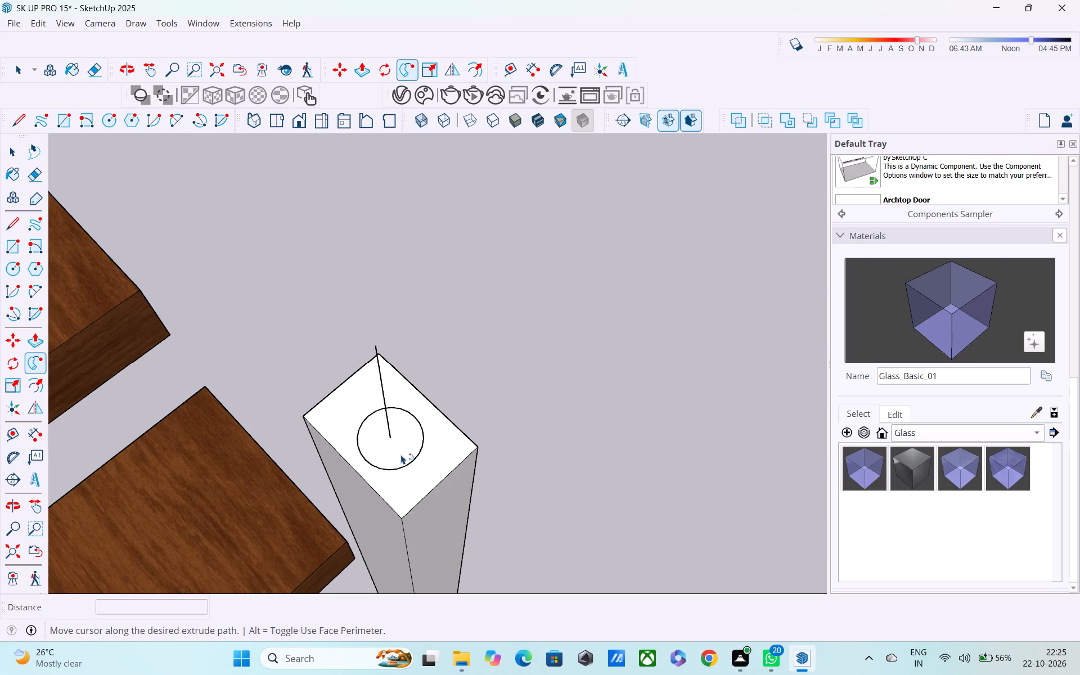
Draw a sloped line joining the tops of the vertical centre lines on the lowest tread's and the landing's inner posts.
key("l")
left_click(377, 351)
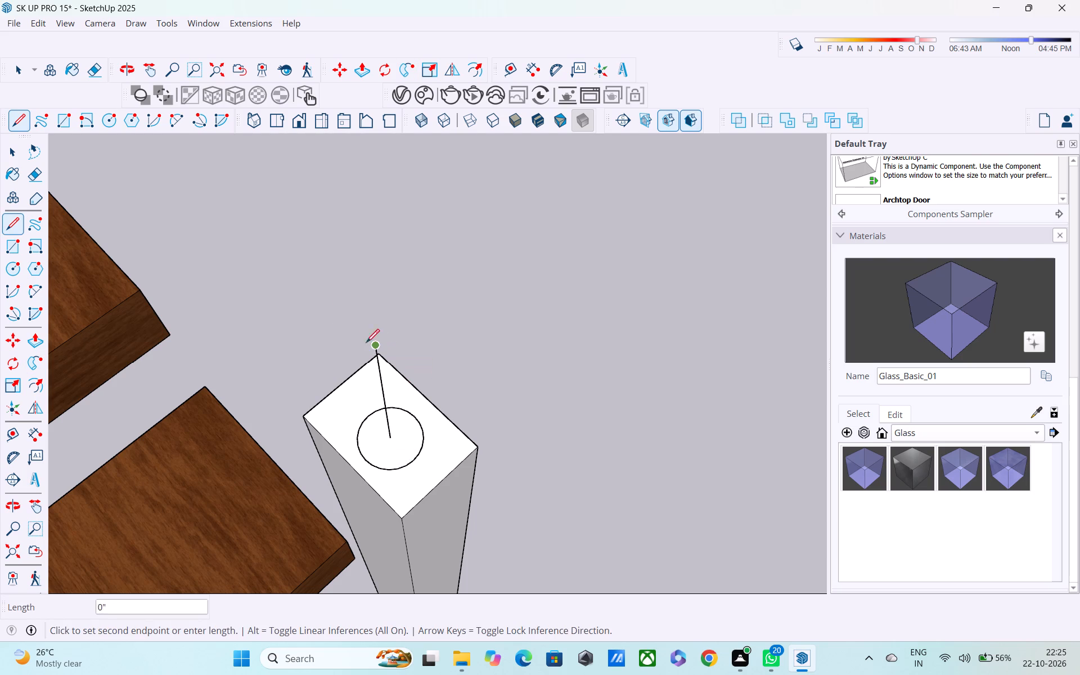
middle_click_drag(300, 346, 596, 535, "shift")
scroll(427, 402, "down", 6)
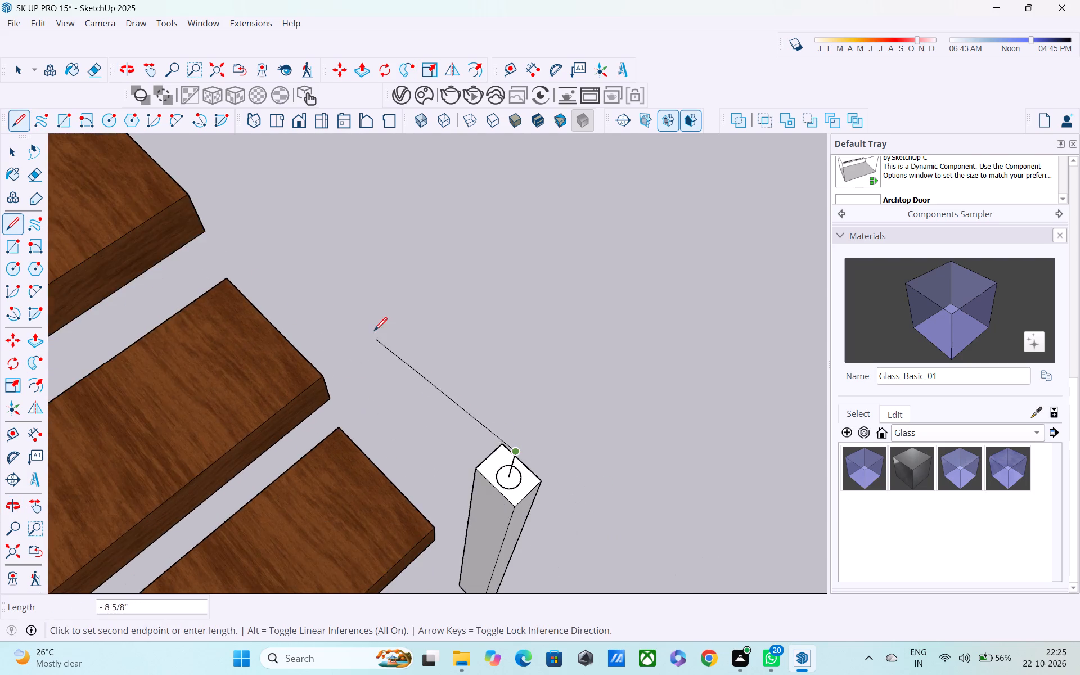
scroll(374, 332, "down", 2)
middle_click_drag(396, 360, 640, 562, "shift")
middle_click_drag(438, 262, 593, 546)
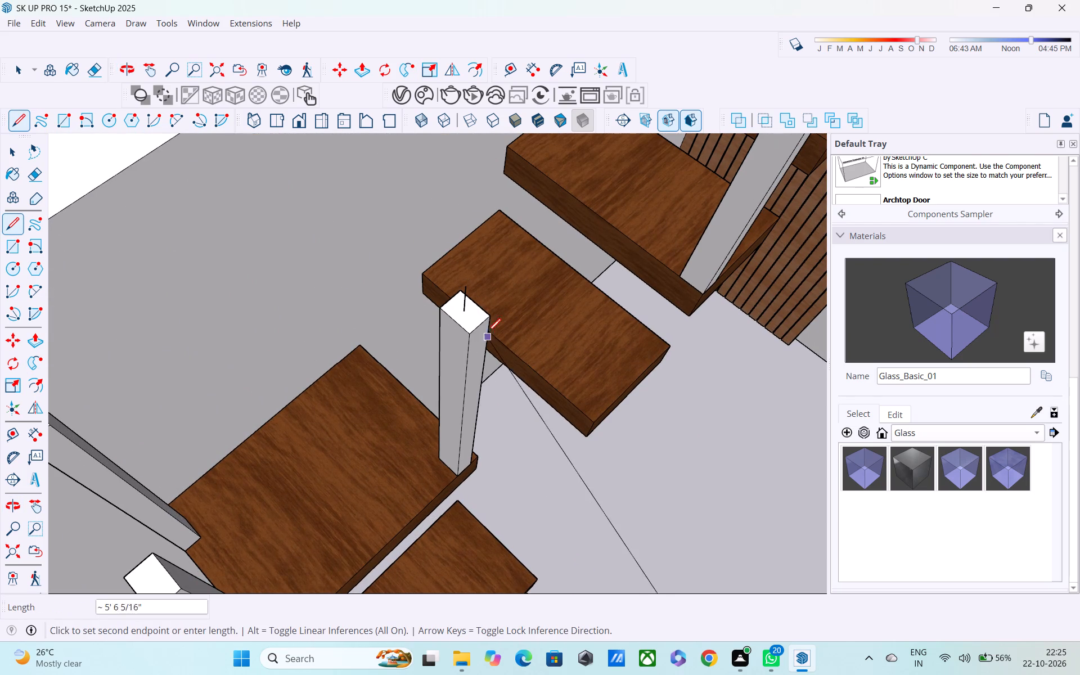
left_click(466, 291)
middle_click_drag(519, 393, 211, 301)
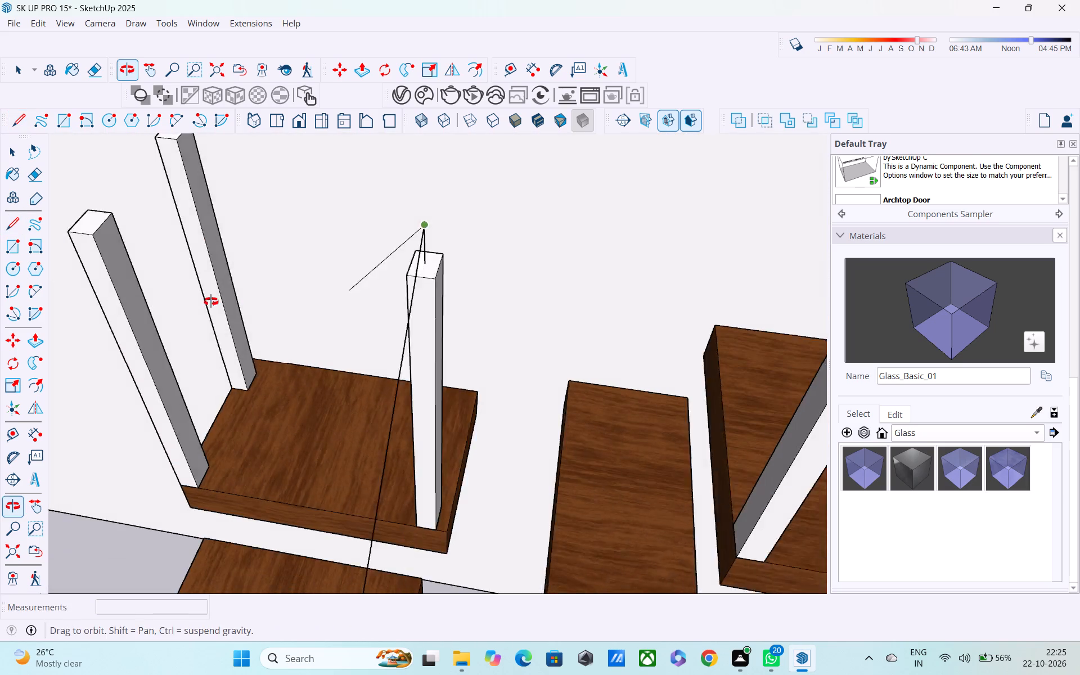
middle_click_drag(211, 301, 210, 301)
scroll(238, 328, "down", 4)
key("Escape")
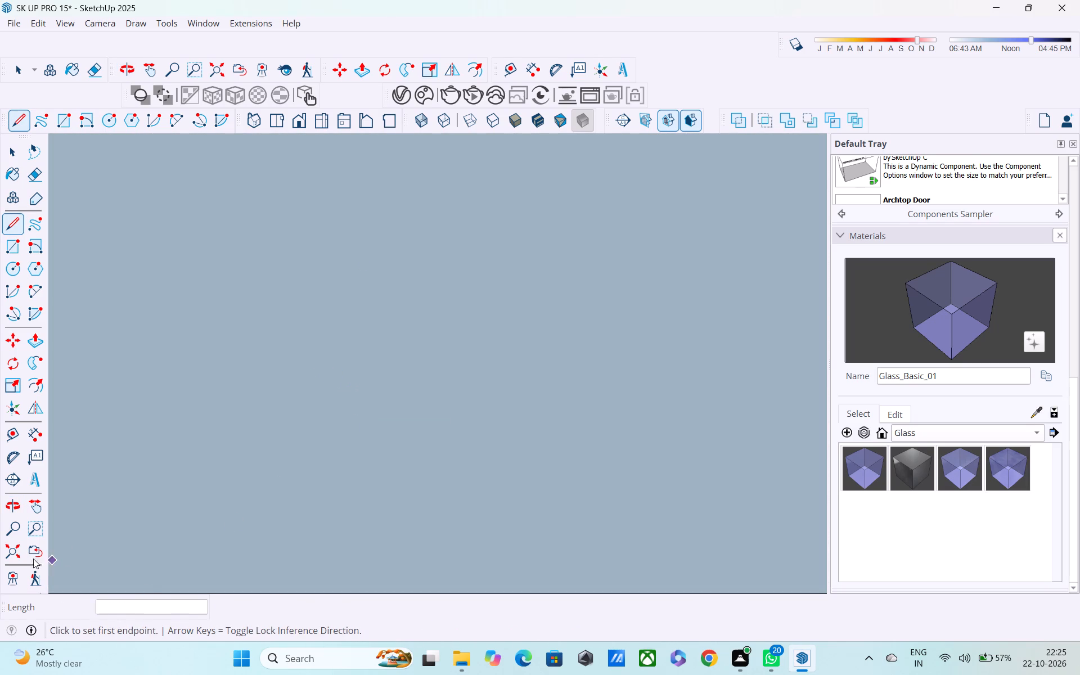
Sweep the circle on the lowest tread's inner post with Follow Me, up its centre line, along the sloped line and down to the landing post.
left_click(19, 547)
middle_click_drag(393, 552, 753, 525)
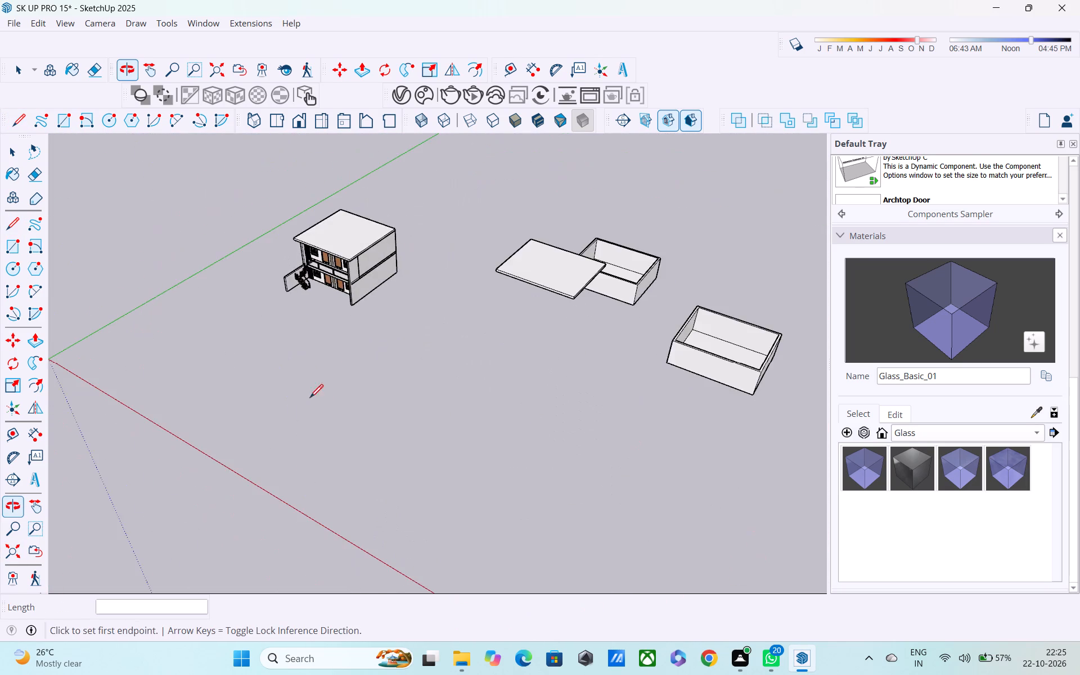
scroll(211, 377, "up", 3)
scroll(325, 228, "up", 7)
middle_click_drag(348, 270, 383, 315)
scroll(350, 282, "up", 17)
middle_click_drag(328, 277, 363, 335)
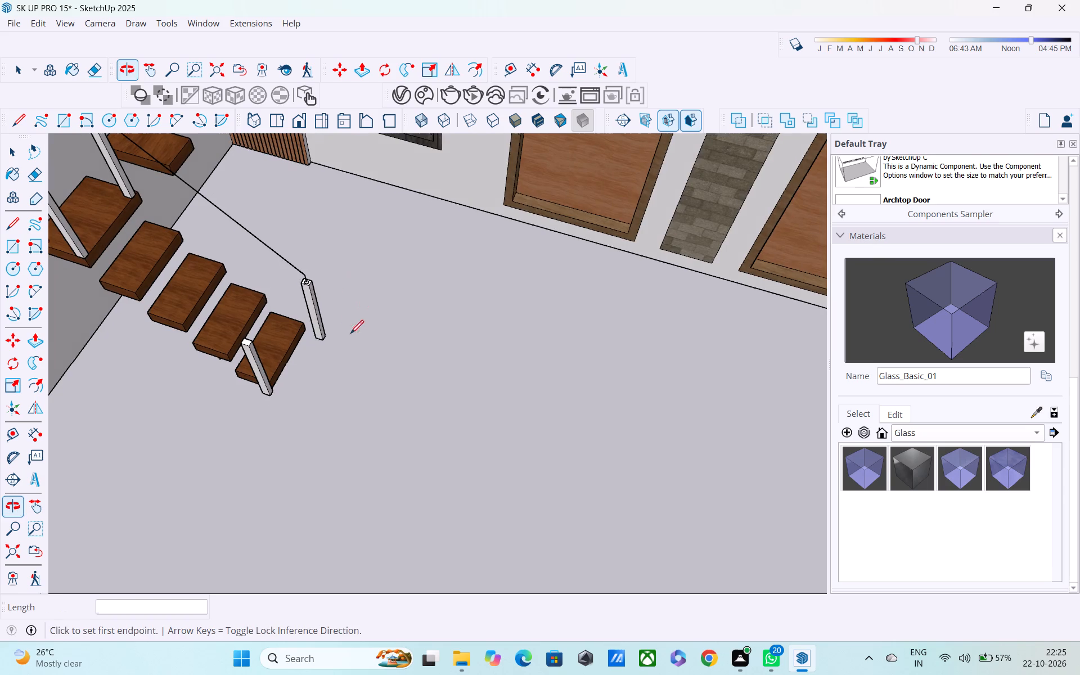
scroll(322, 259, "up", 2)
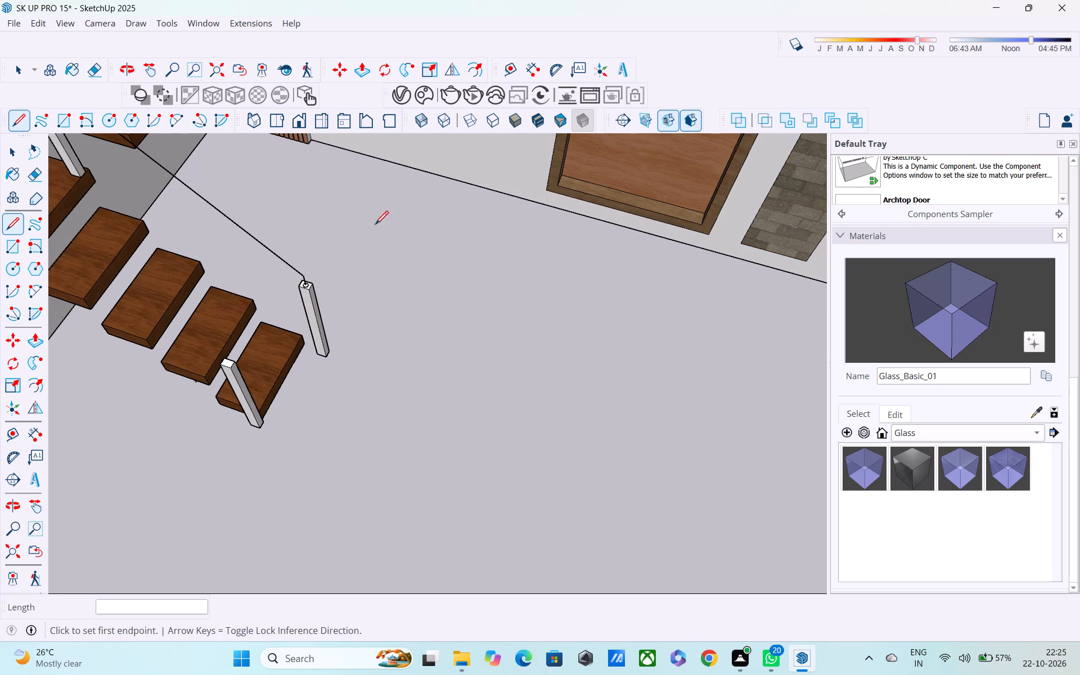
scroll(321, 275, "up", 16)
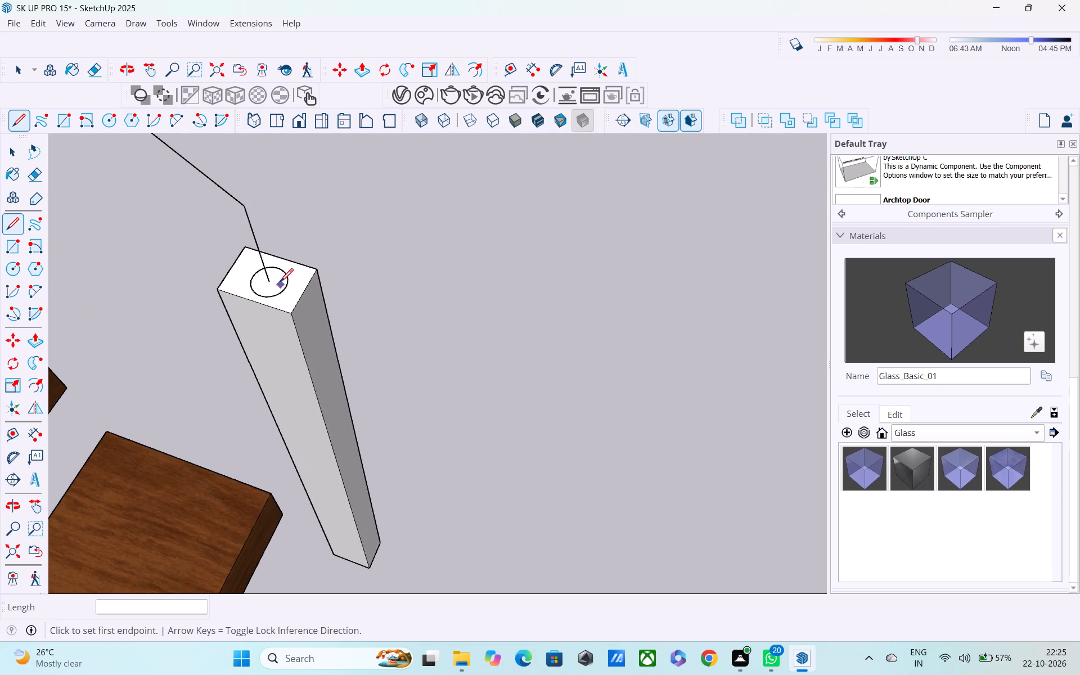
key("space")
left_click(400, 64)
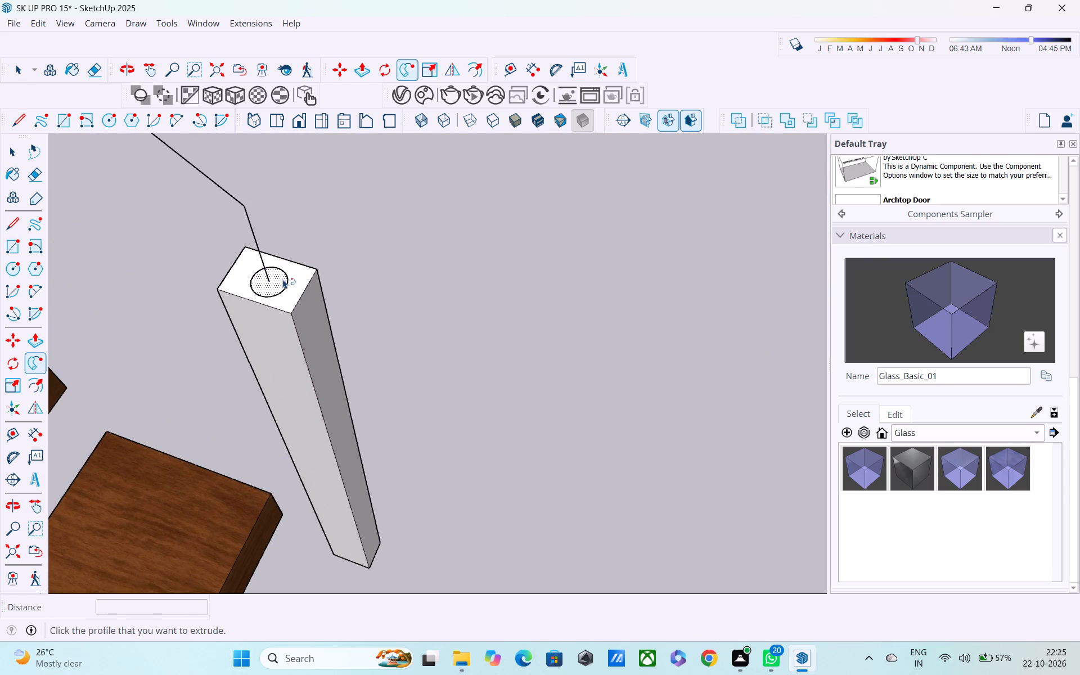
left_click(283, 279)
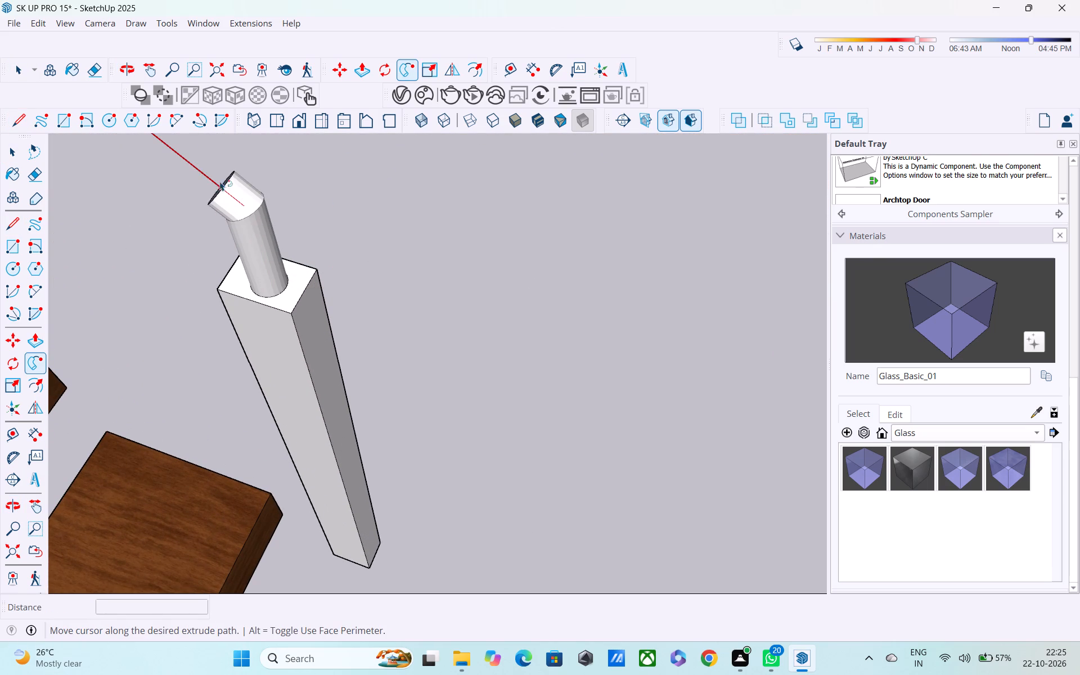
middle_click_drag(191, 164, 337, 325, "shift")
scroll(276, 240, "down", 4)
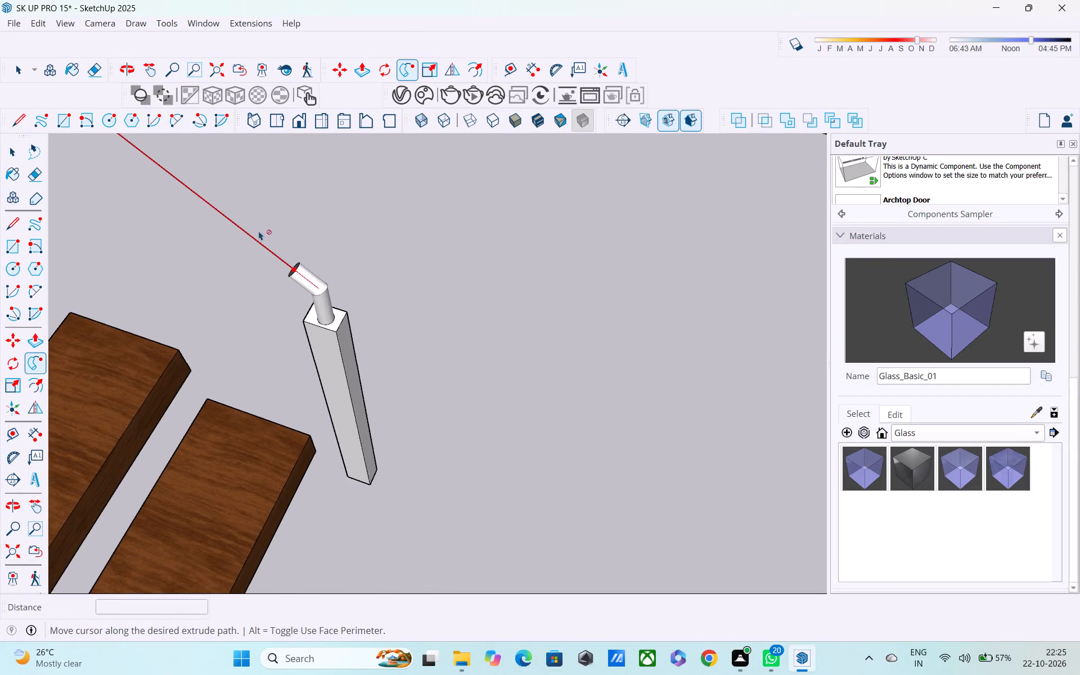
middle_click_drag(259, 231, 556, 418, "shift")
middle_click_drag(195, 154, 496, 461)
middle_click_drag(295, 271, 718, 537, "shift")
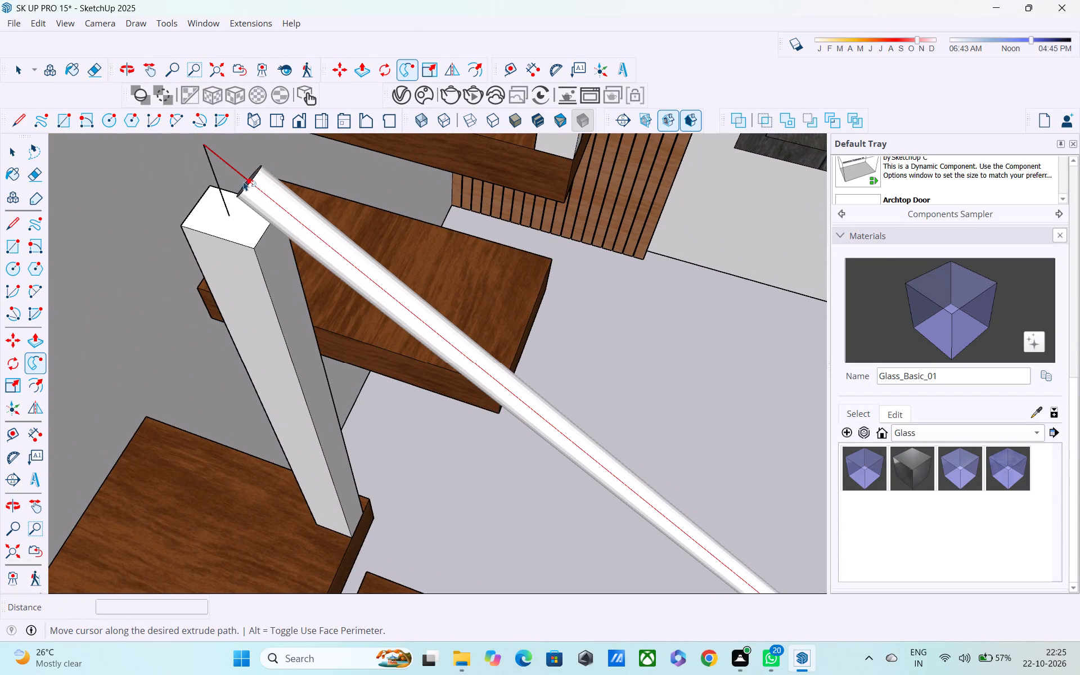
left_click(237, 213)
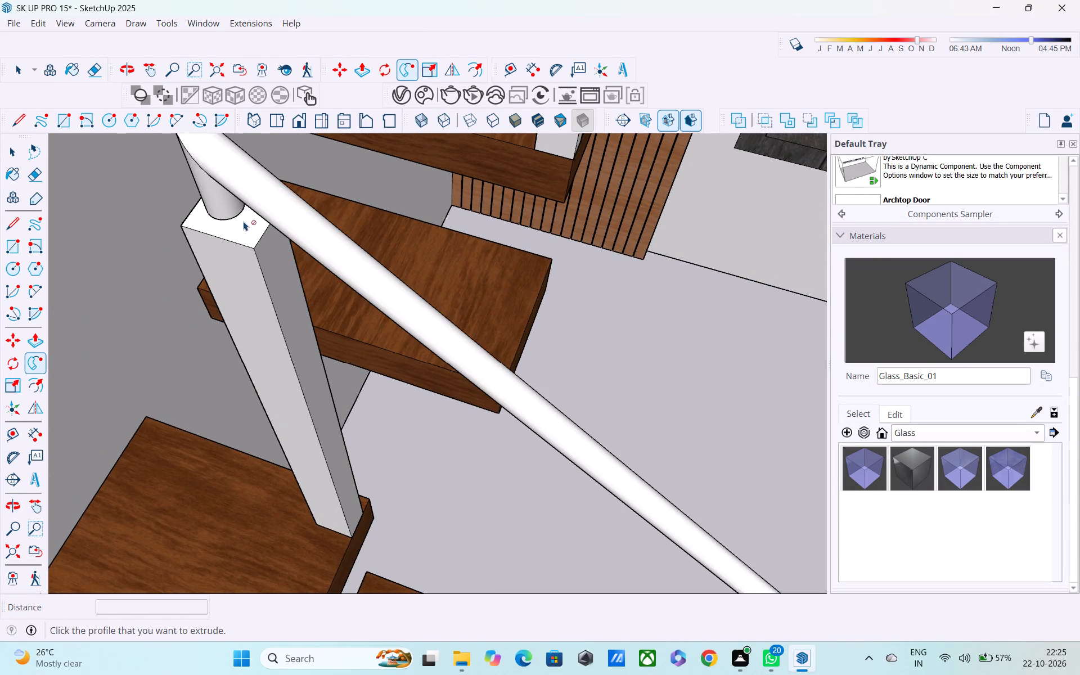
Examine the swept handrail and its joints at the landing's inner post and lowest post, and the posts of the upper flight.
scroll(250, 219, "down", 8)
scroll(203, 76, "up", 1)
scroll(208, 79, "down", 5)
middle_click_drag(355, 287, 215, 69)
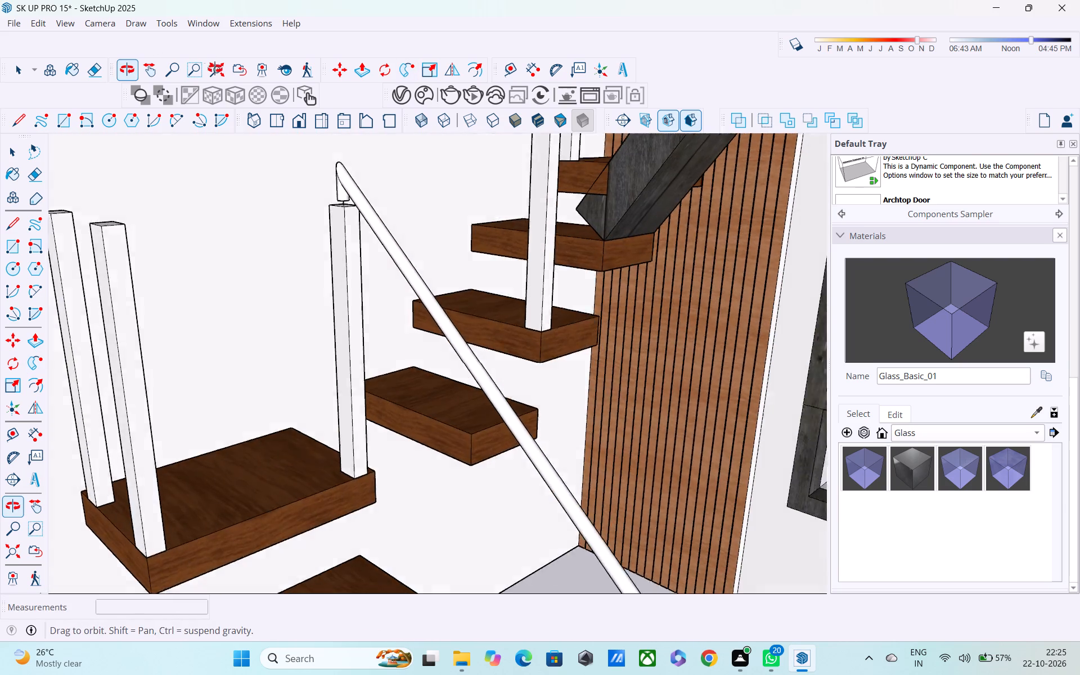
middle_click_drag(215, 69, 208, 60)
scroll(291, 142, "down", 5)
middle_click_drag(427, 284, 537, 324)
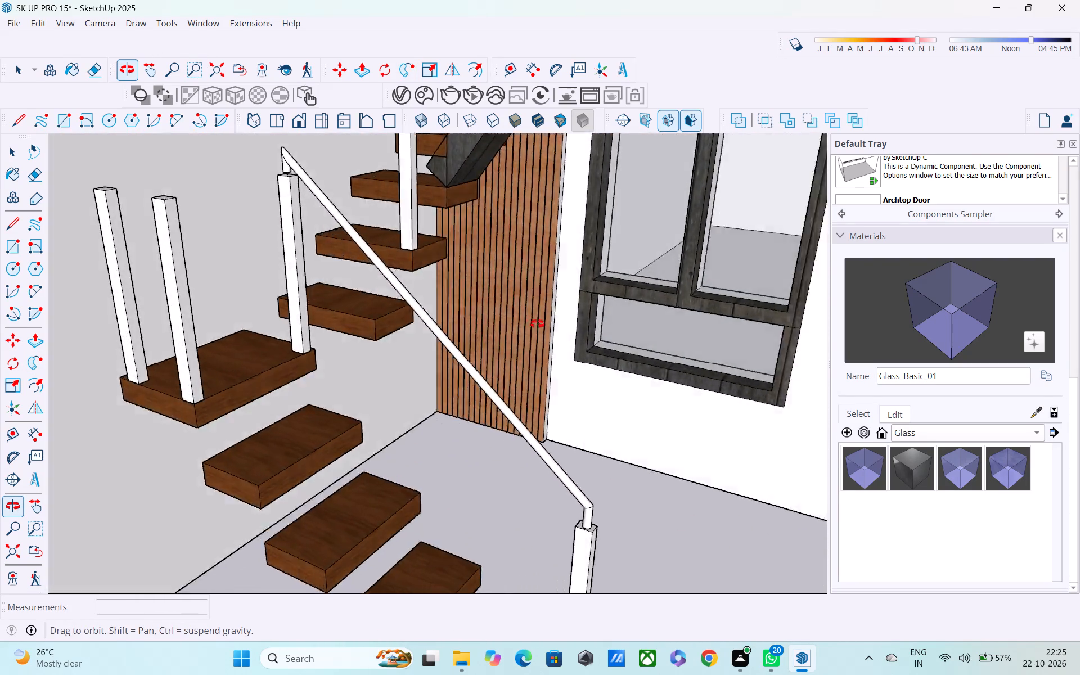
middle_click_drag(537, 324, 586, 289)
scroll(335, 193, "up", 4)
middle_click_drag(200, 151, 267, 237)
scroll(235, 236, "up", 7)
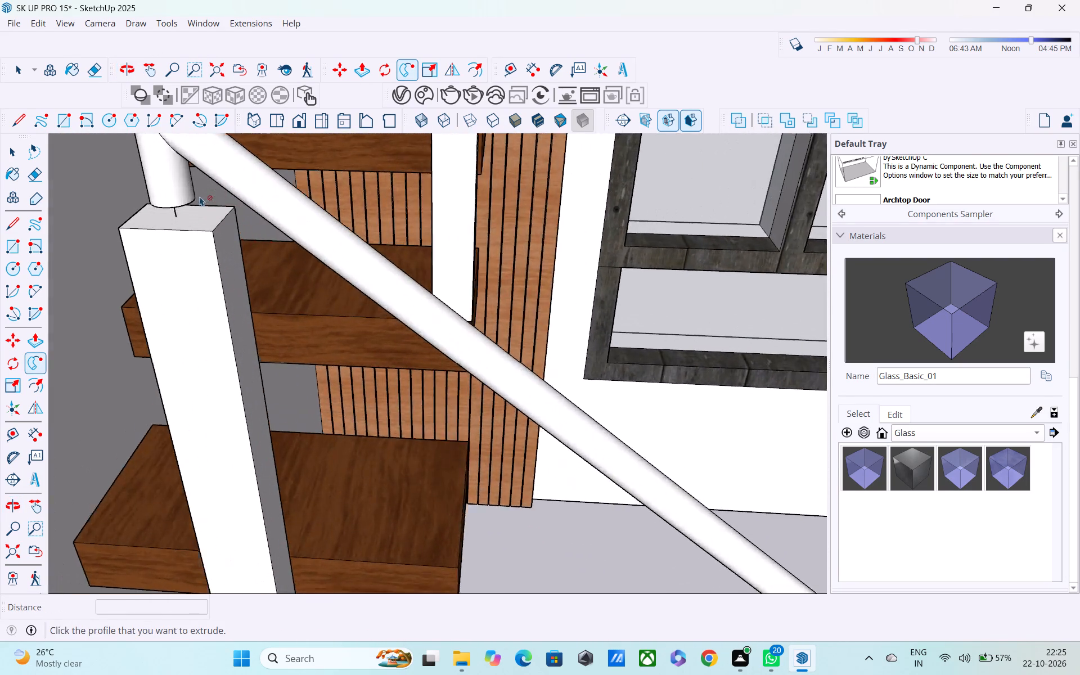
scroll(200, 196, "up", 3)
scroll(166, 213, "down", 13)
middle_click_drag(208, 234, 280, 265)
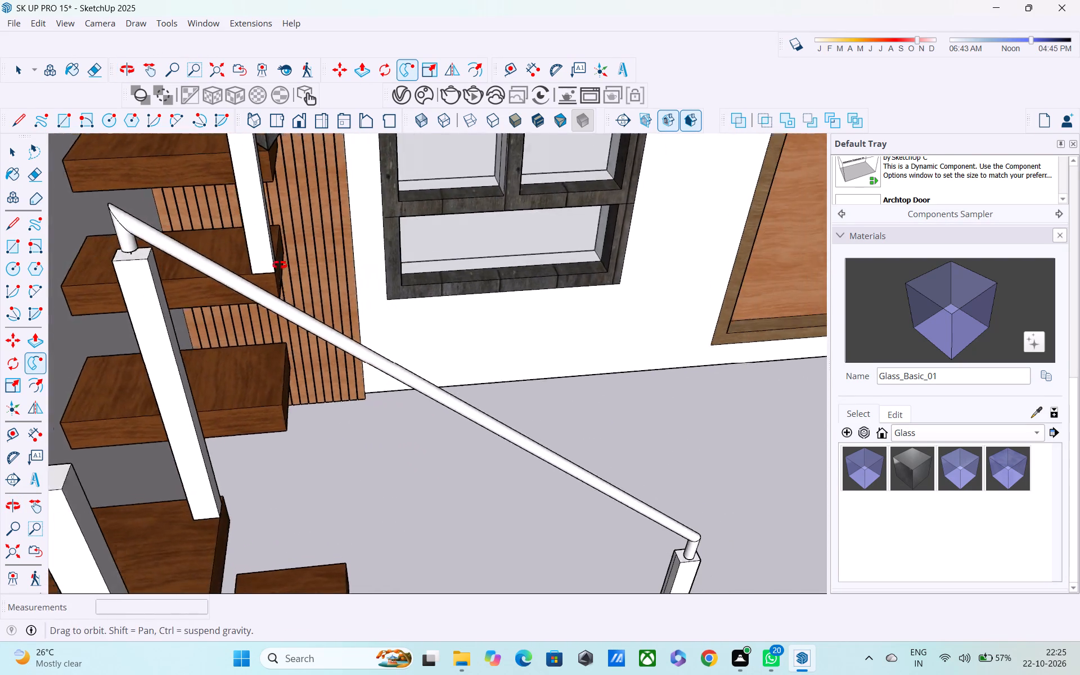
middle_click_drag(280, 265, 325, 273)
scroll(324, 273, "down", 7)
scroll(258, 191, "down", 3)
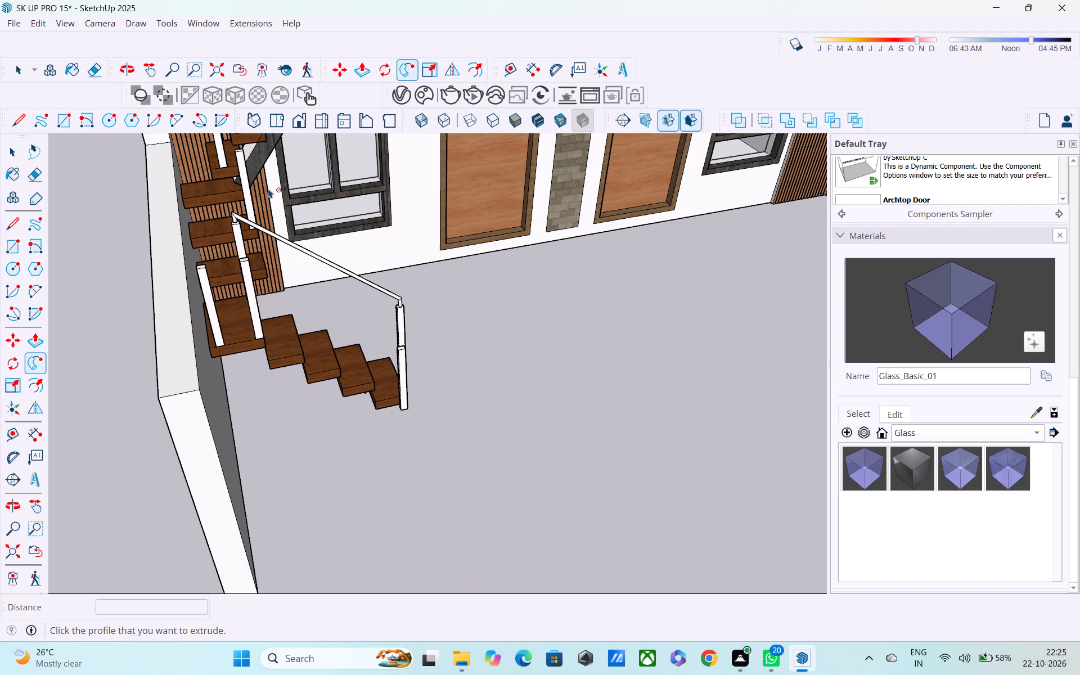
middle_click_drag(269, 186, 300, 271, "shift")
scroll(295, 271, "up", 5)
scroll(257, 235, "up", 3)
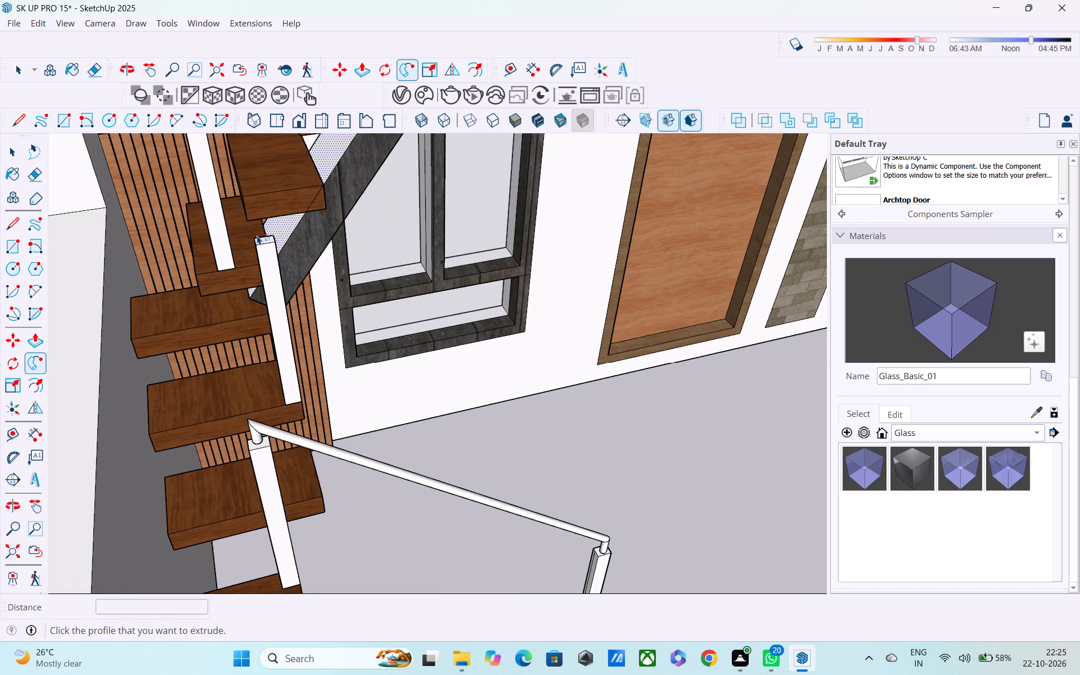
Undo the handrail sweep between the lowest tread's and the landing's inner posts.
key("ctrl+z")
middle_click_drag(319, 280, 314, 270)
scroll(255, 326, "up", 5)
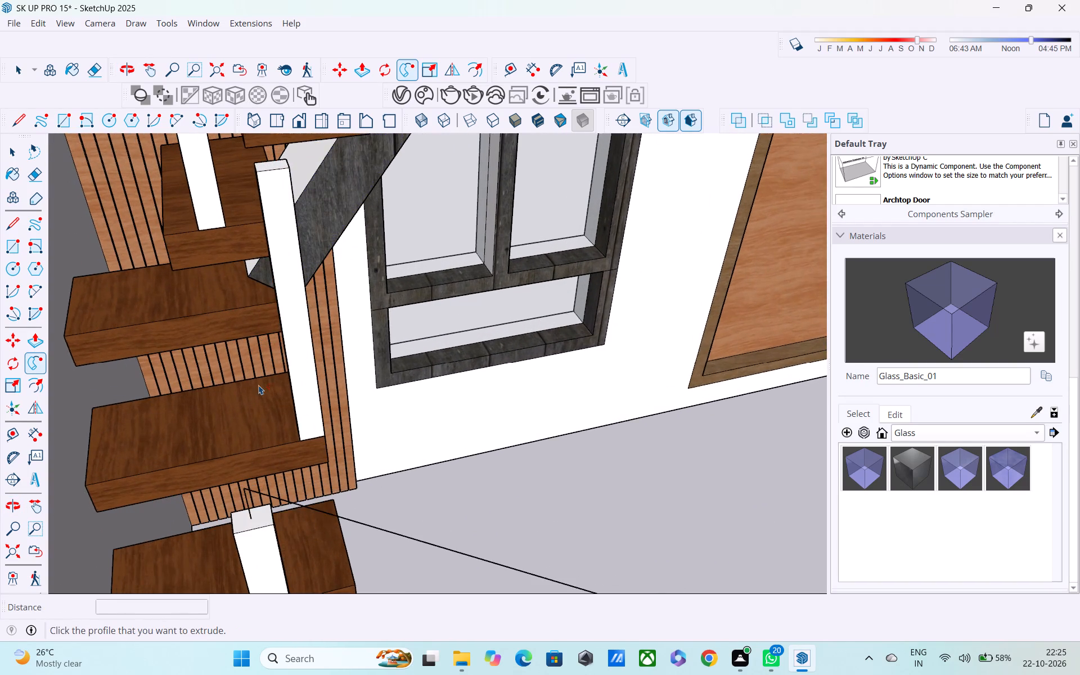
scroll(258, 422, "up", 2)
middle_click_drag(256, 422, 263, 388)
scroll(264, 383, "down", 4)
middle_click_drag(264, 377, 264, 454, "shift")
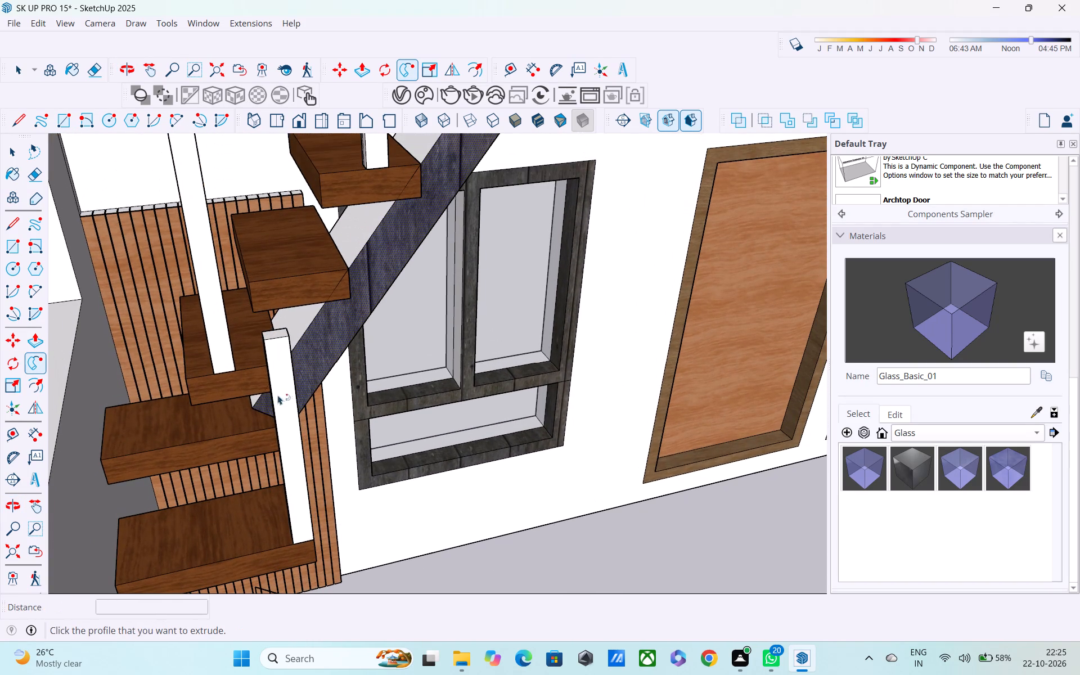
Draw a centre mark about 15/16" long and a vertical line about 1 3/8" high atop the post between the landing and the upper flight.
key("l")
scroll(267, 311, "up", 4)
middle_click_drag(269, 346, 272, 356)
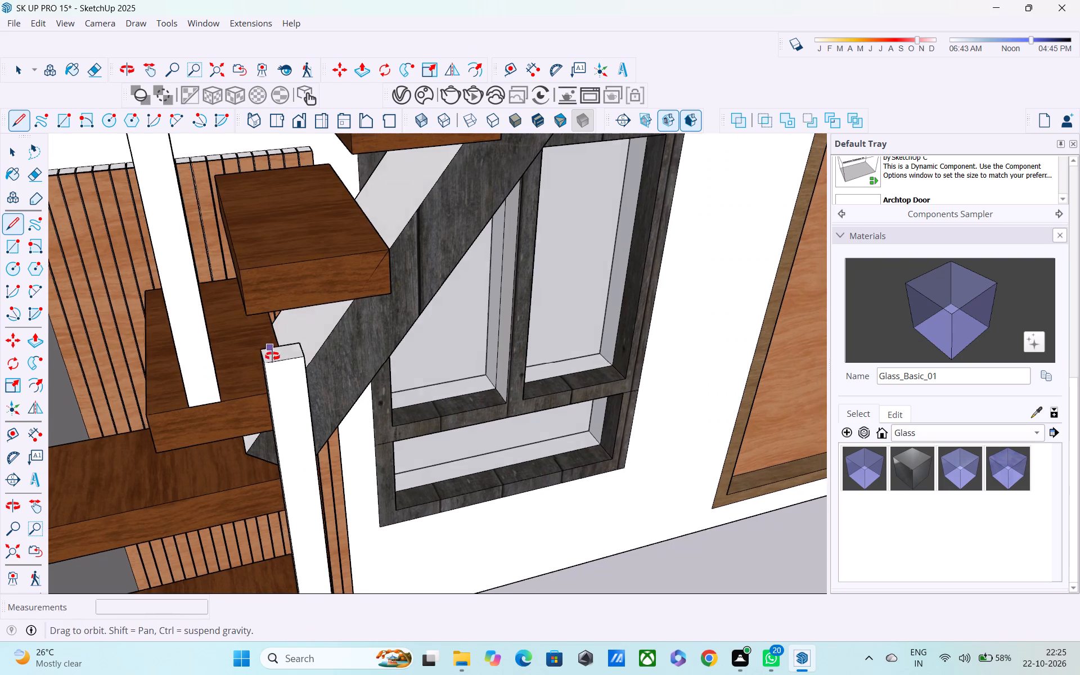
middle_click_drag(272, 356, 274, 377)
scroll(276, 380, "up", 5)
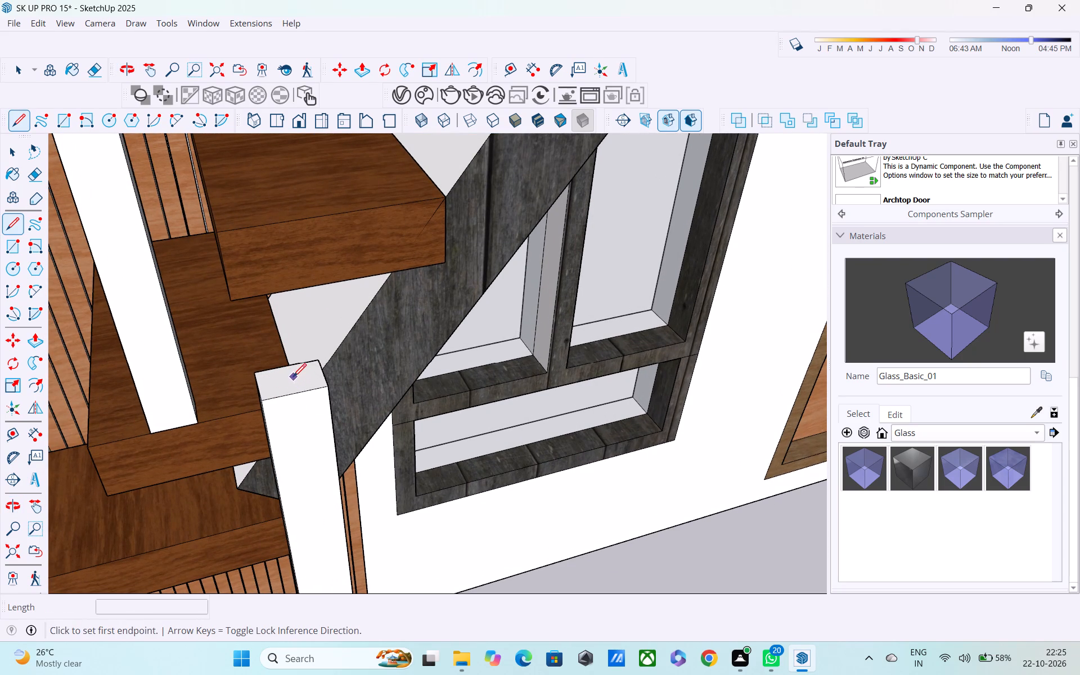
left_click(287, 381)
left_click(308, 371)
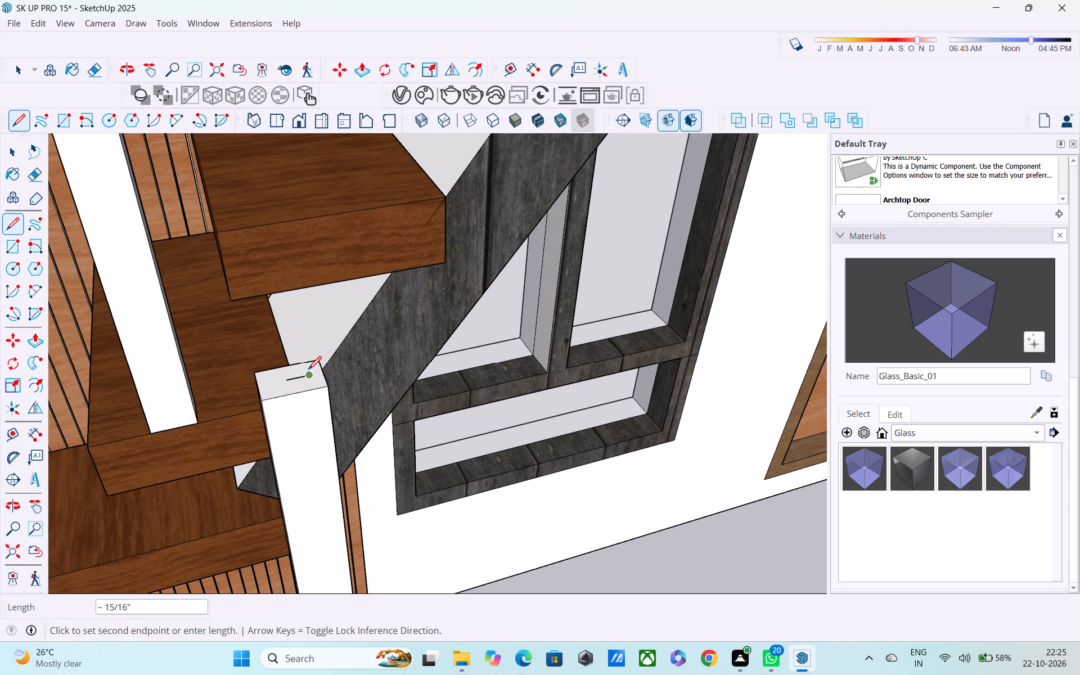
left_click(286, 381)
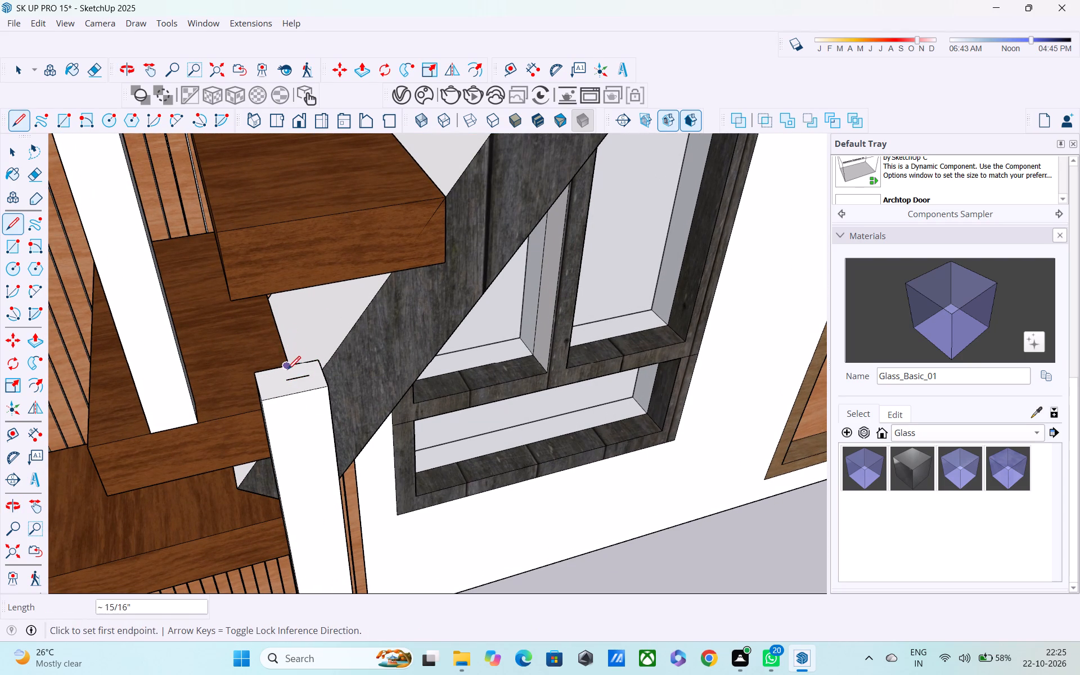
left_click(289, 379)
middle_click_drag(283, 336, 433, 325)
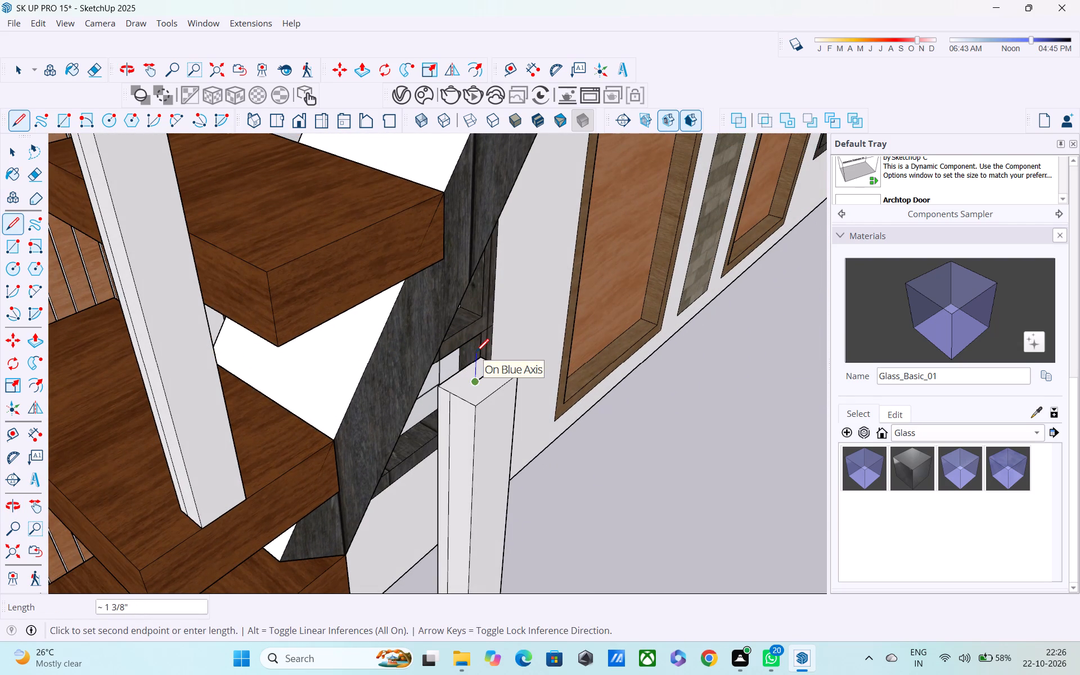
left_click(476, 353)
middle_click_drag(445, 312, 494, 361)
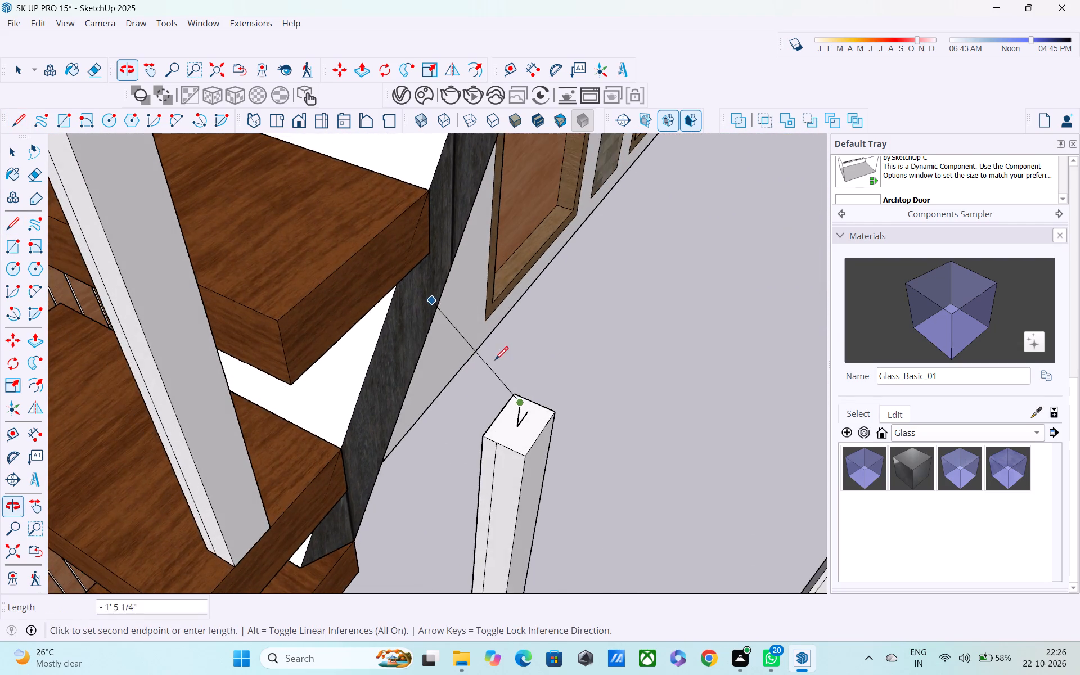
scroll(470, 335, "down", 4)
scroll(483, 335, "up", 4)
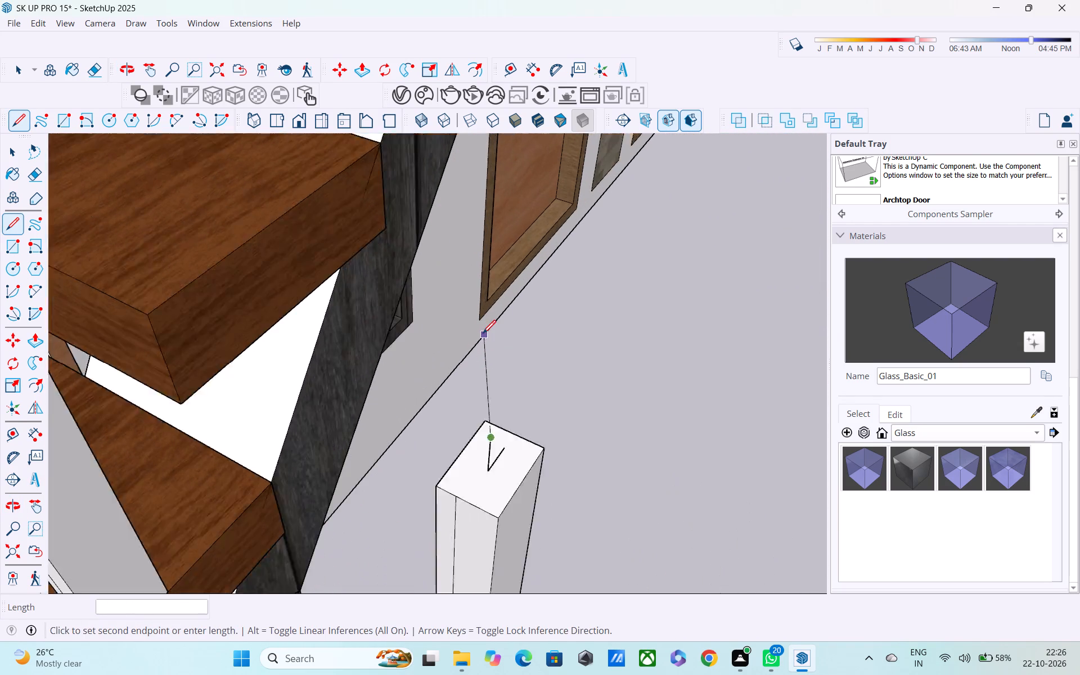
scroll(483, 335, "up", 3)
scroll(473, 362, "down", 5)
scroll(472, 394, "up", 3)
scroll(475, 412, "down", 3)
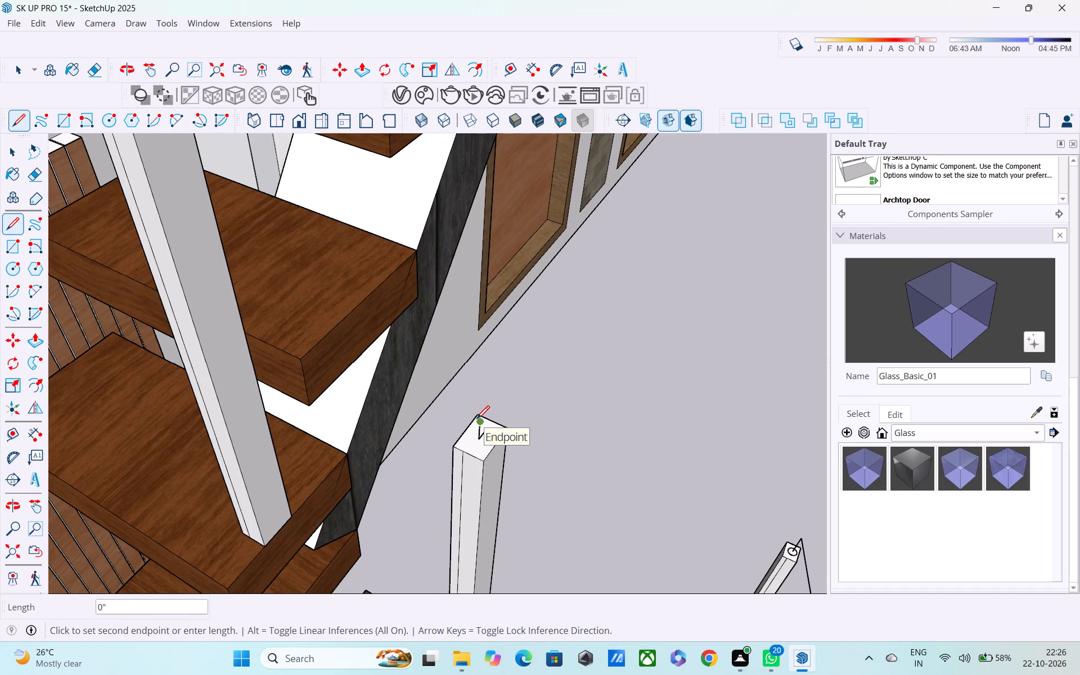
key("Escape")
Draw a centre mark about 5/8" long and a short vertical line from its end atop the upper flight's lower inner post.
scroll(478, 425, "down", 4)
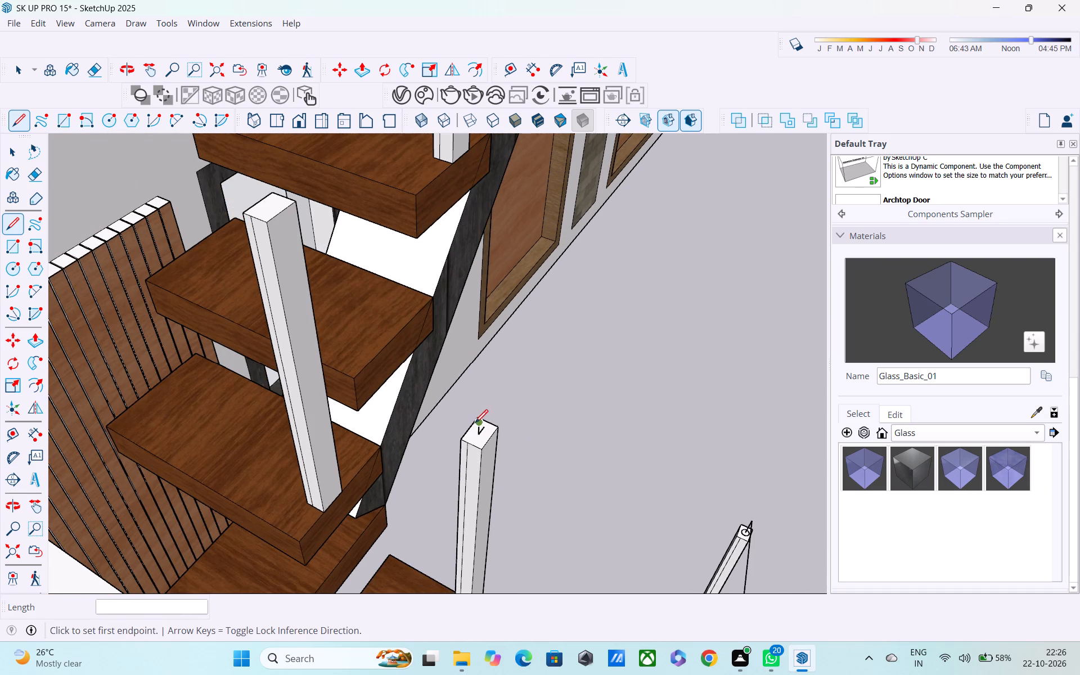
middle_click_drag(475, 424, 548, 489, "shift")
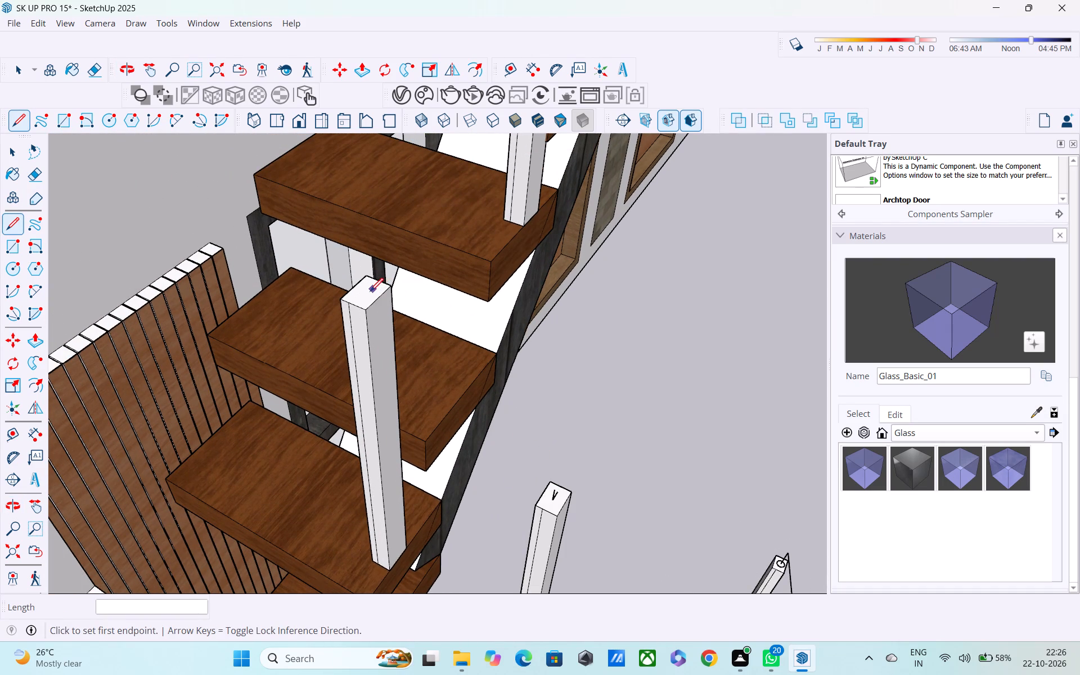
scroll(368, 294, "up", 9)
left_click(361, 294)
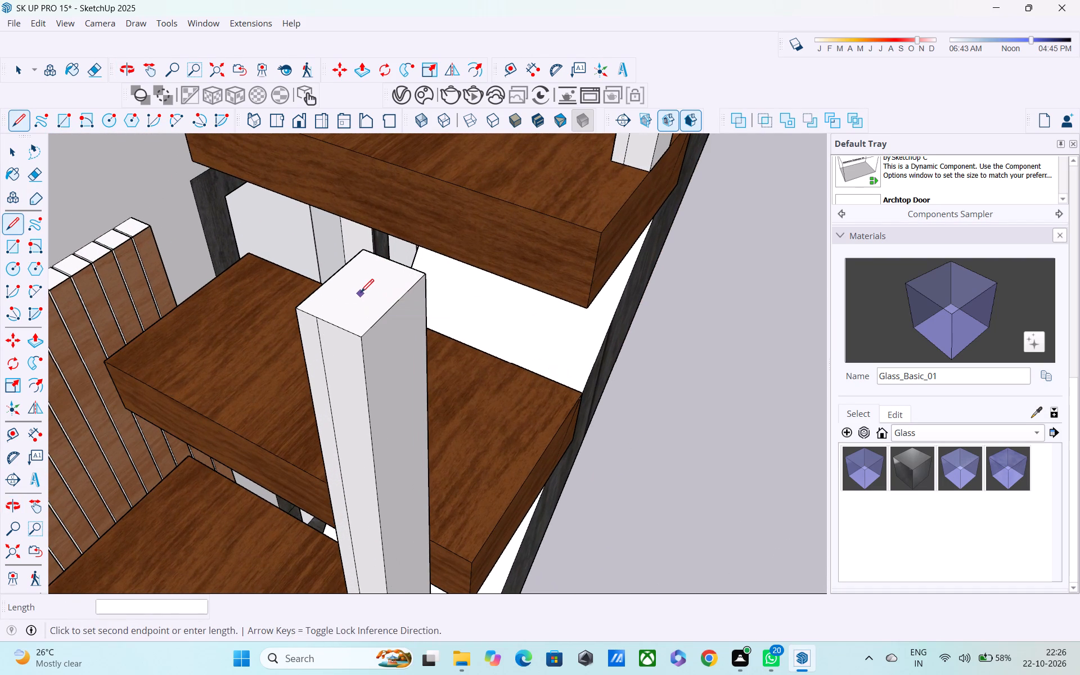
left_click(374, 276)
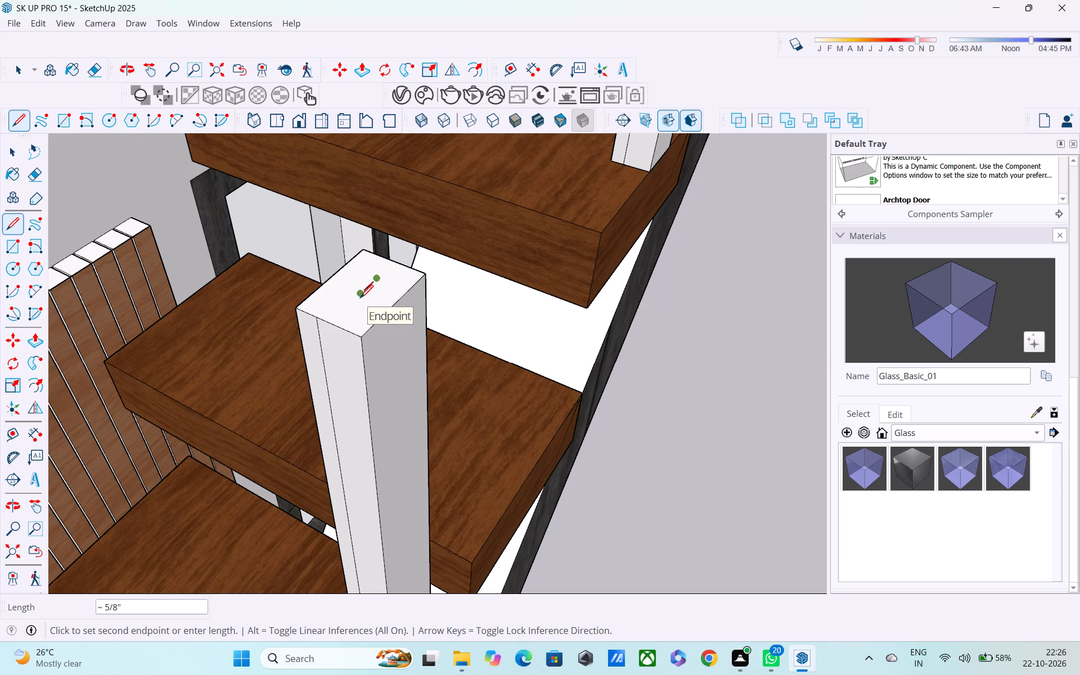
left_click(359, 296)
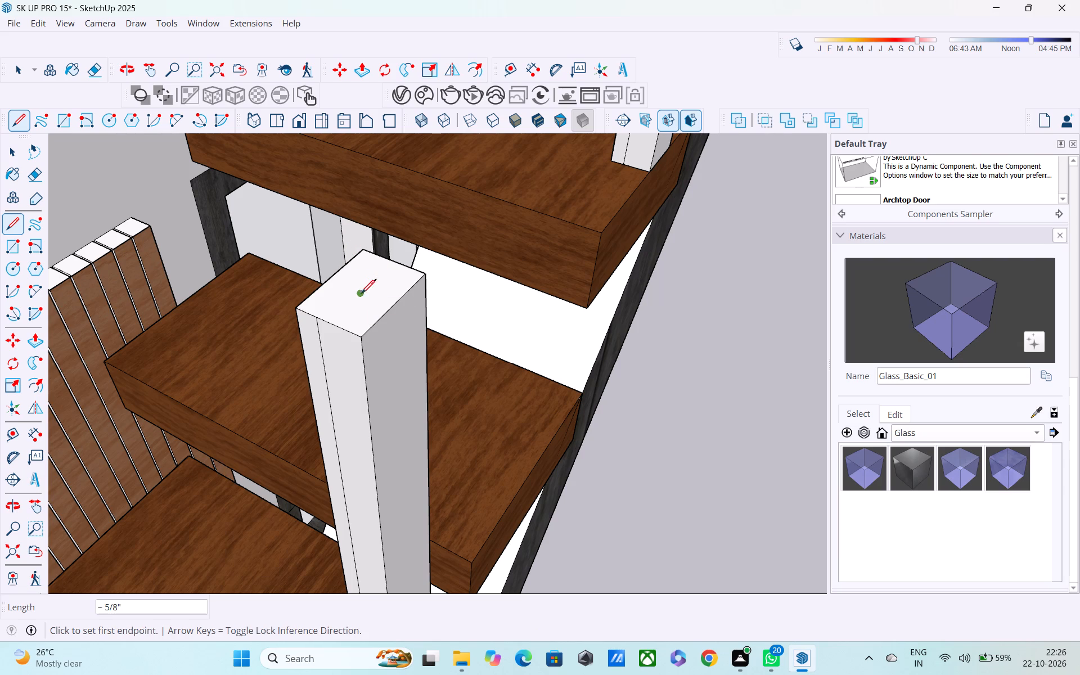
left_click(362, 297)
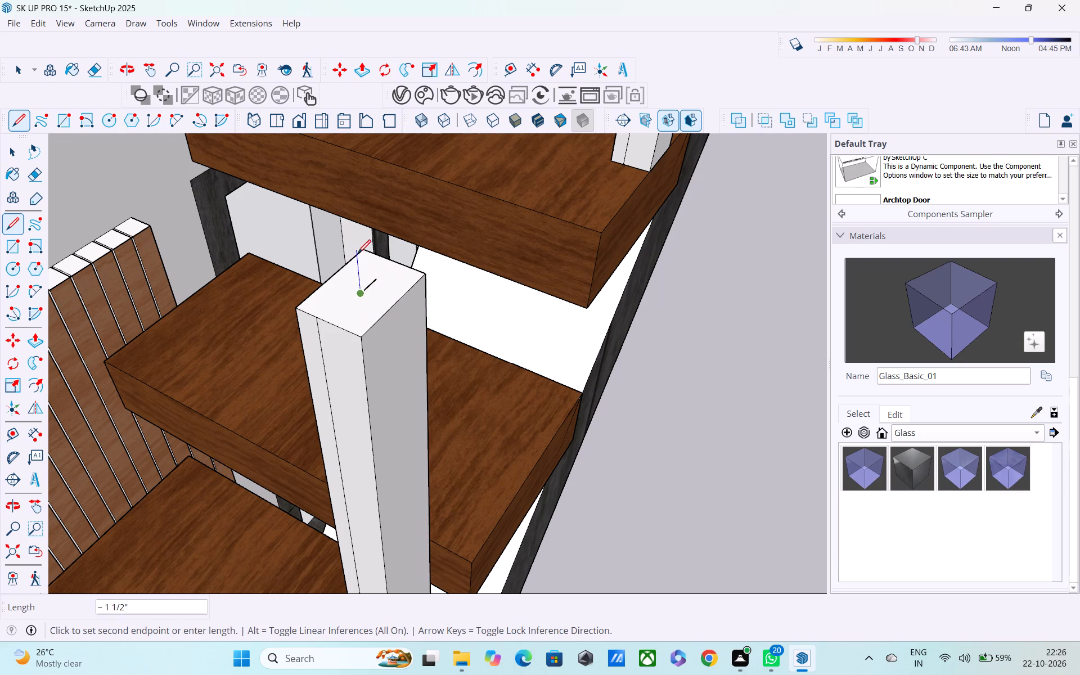
middle_click_drag(355, 265, 564, 224)
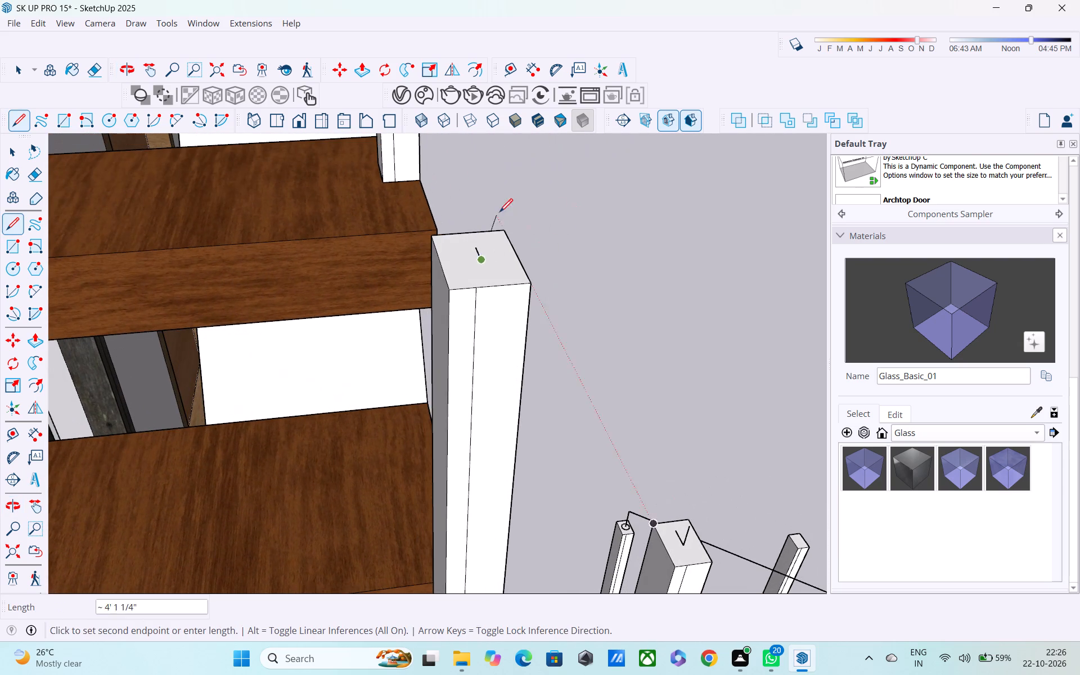
left_click(474, 218)
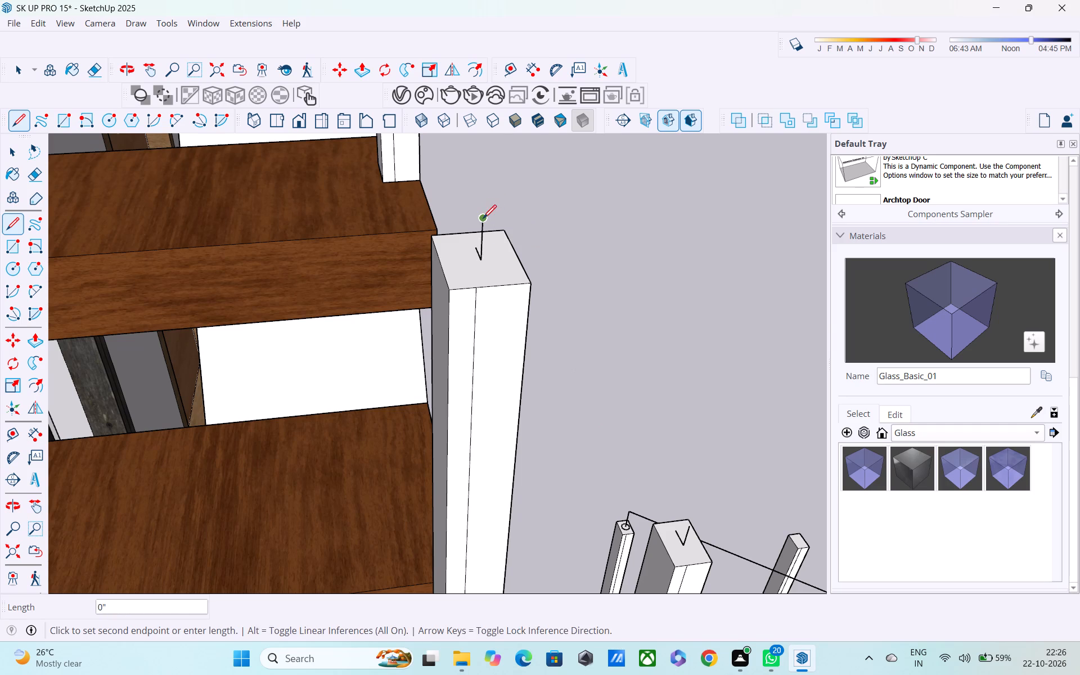
middle_click_drag(475, 215, 413, 305)
scroll(418, 294, "down", 10)
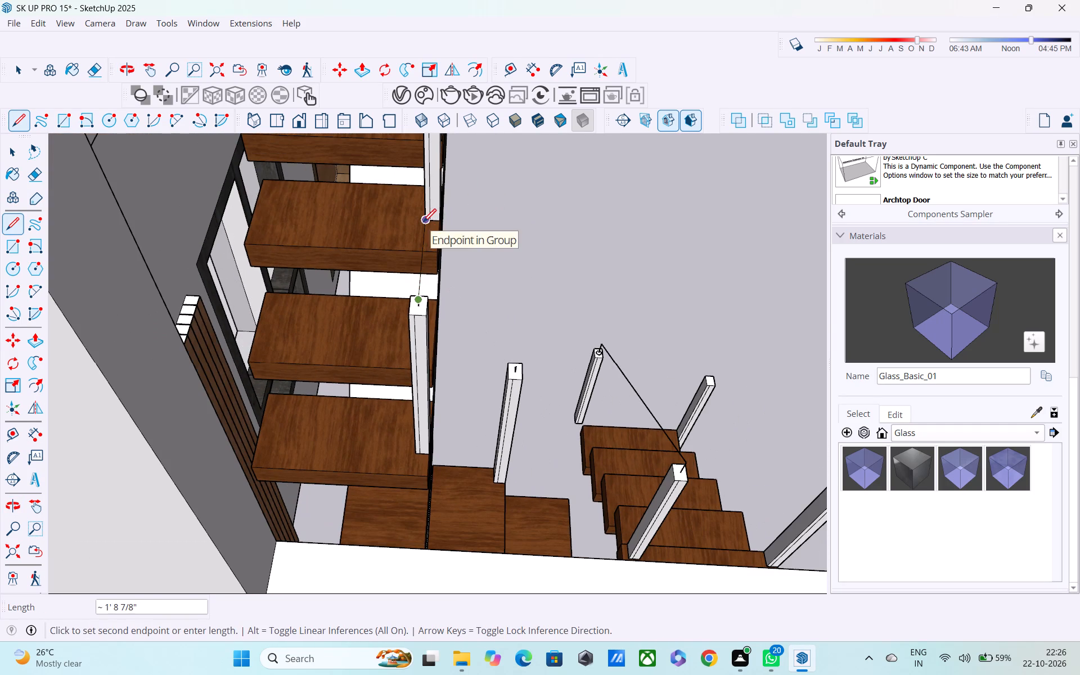
middle_click_drag(423, 223, 389, 391, "shift")
scroll(400, 371, "down", 1, "shift")
scroll(379, 170, "down", 3)
middle_click_drag(384, 177, 383, 283)
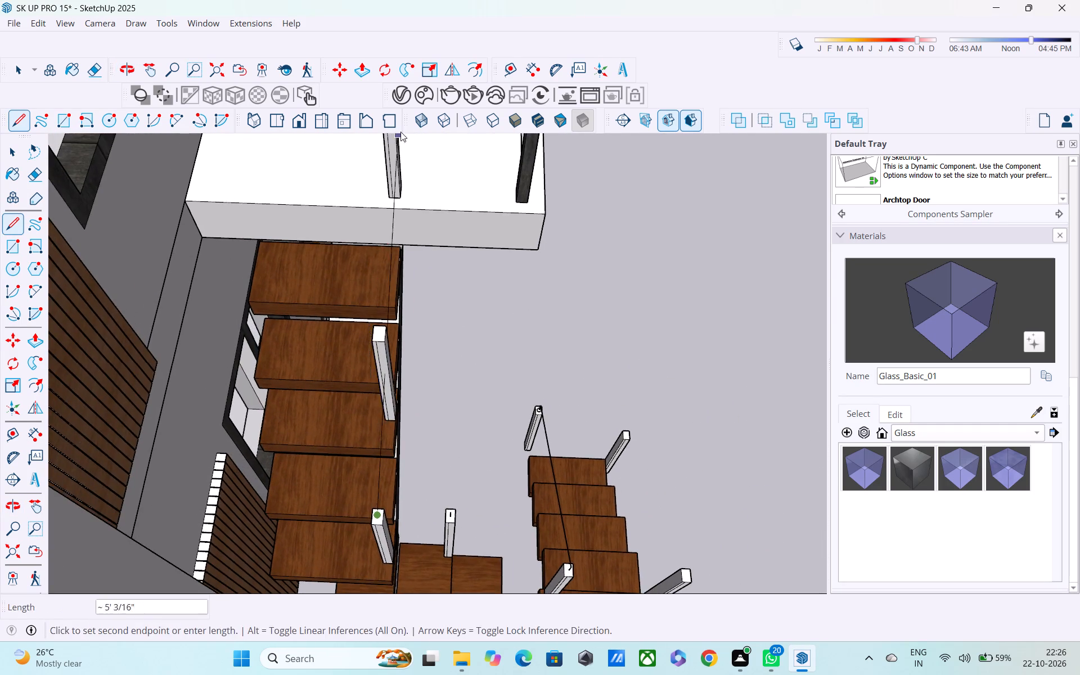
middle_click_drag(400, 139, 368, 265)
key("space")
Draw a centre mark about 11/16" long and a short vertical line from its end atop the balcony post above the stairs.
scroll(348, 187, "up", 3)
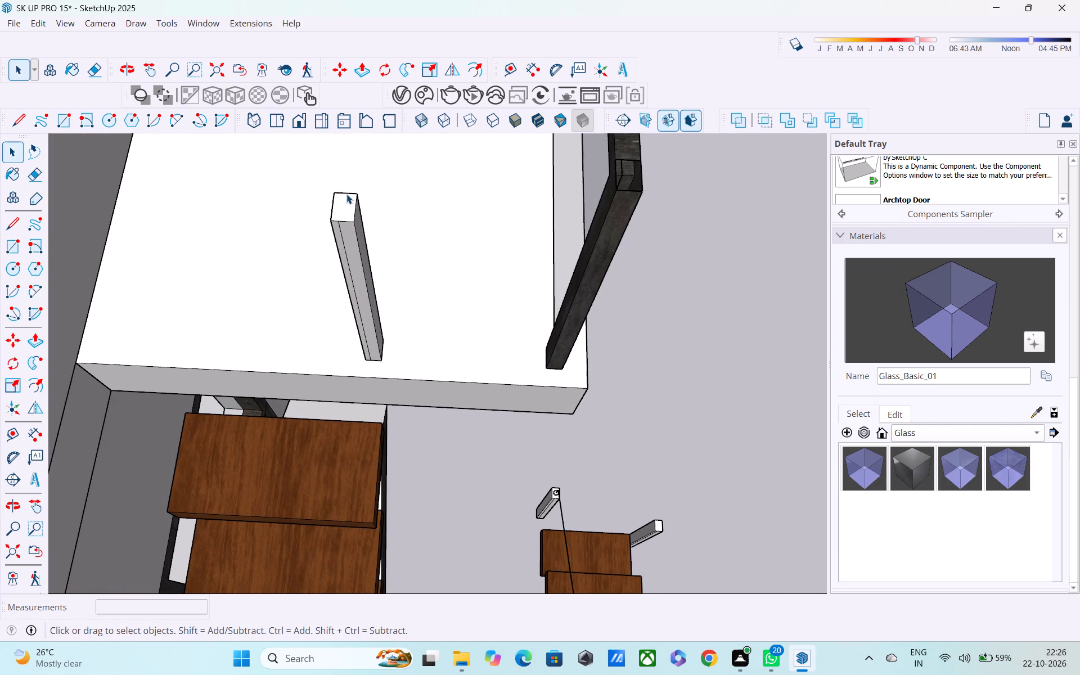
key("l")
scroll(340, 187, "up", 4)
left_click(348, 231)
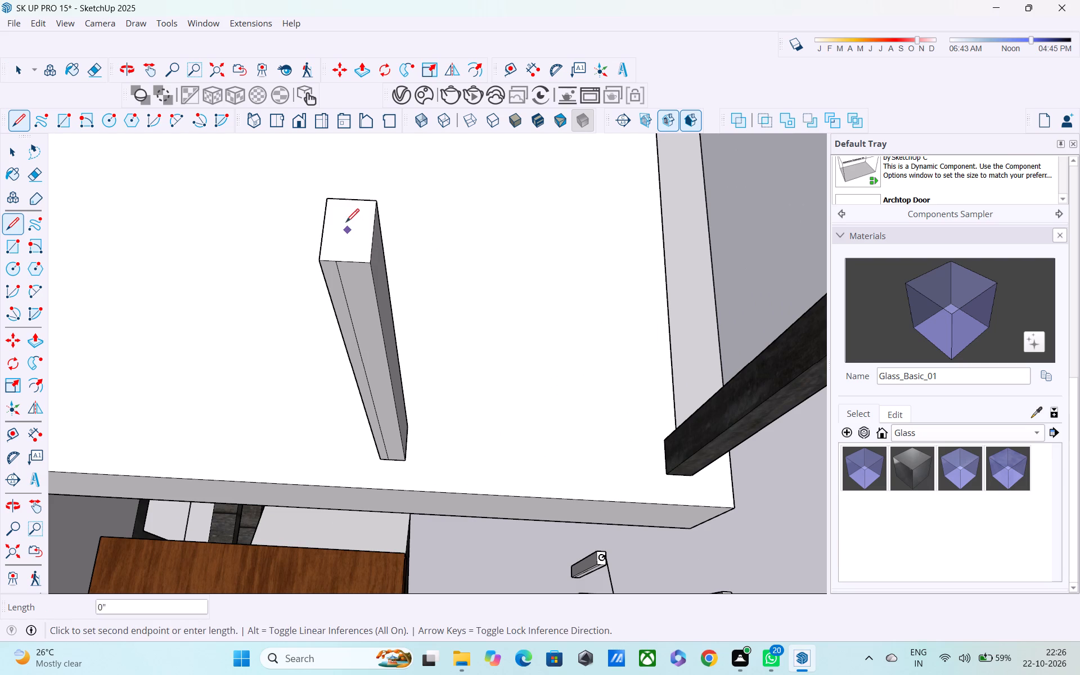
left_click(342, 213)
left_click(347, 234)
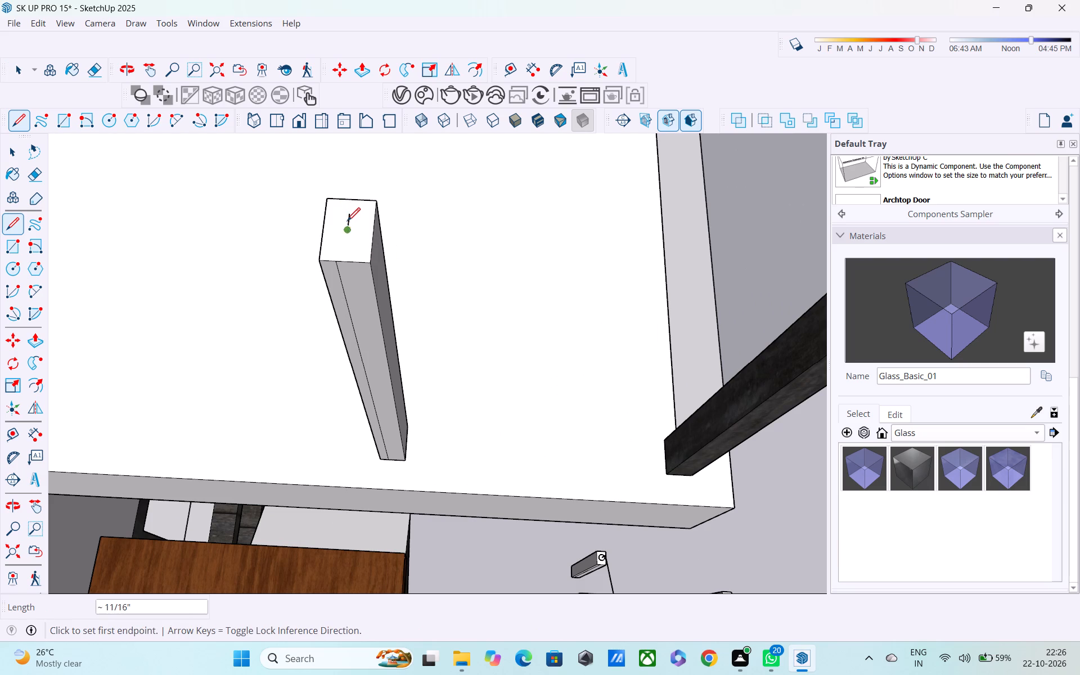
middle_click_drag(337, 217, 217, 161)
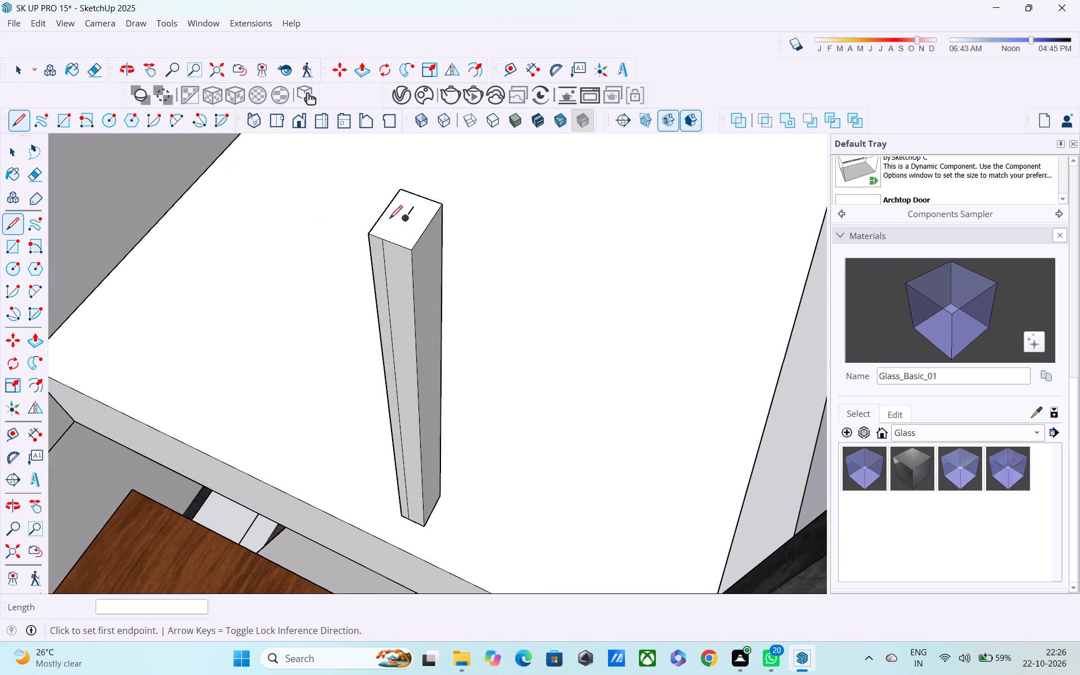
left_click(408, 219)
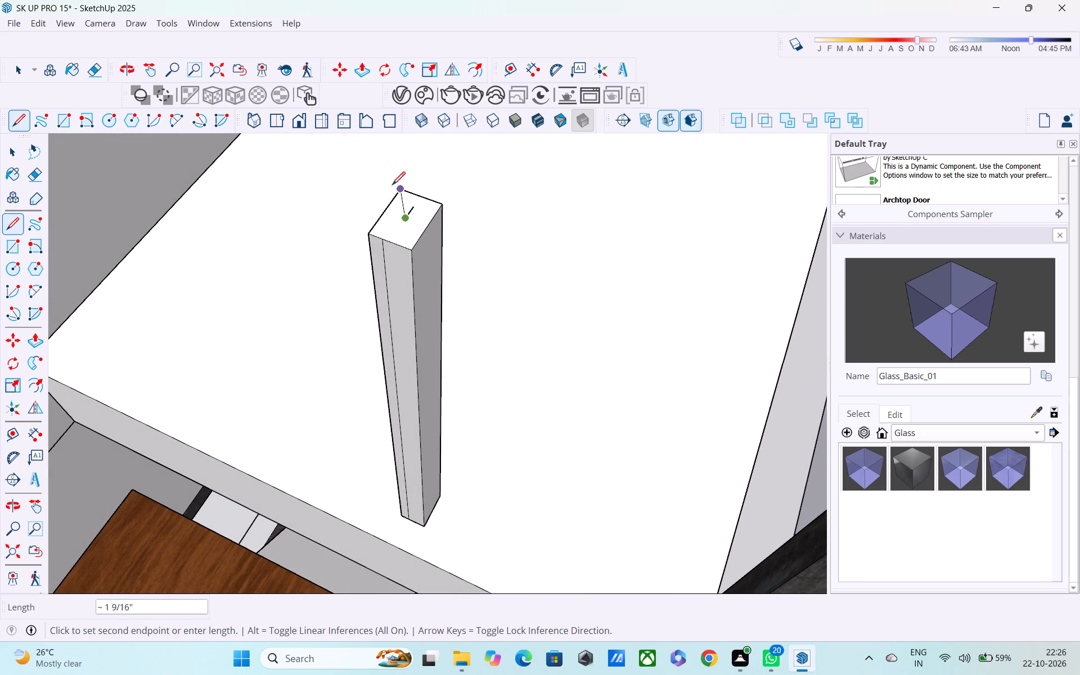
left_click(392, 186)
Draw sloped path lines joining the vertical lines' tops from the balcony post to the upper flight's lower post and the post below it.
middle_click_drag(395, 211, 412, 151)
scroll(412, 151, "down", 2)
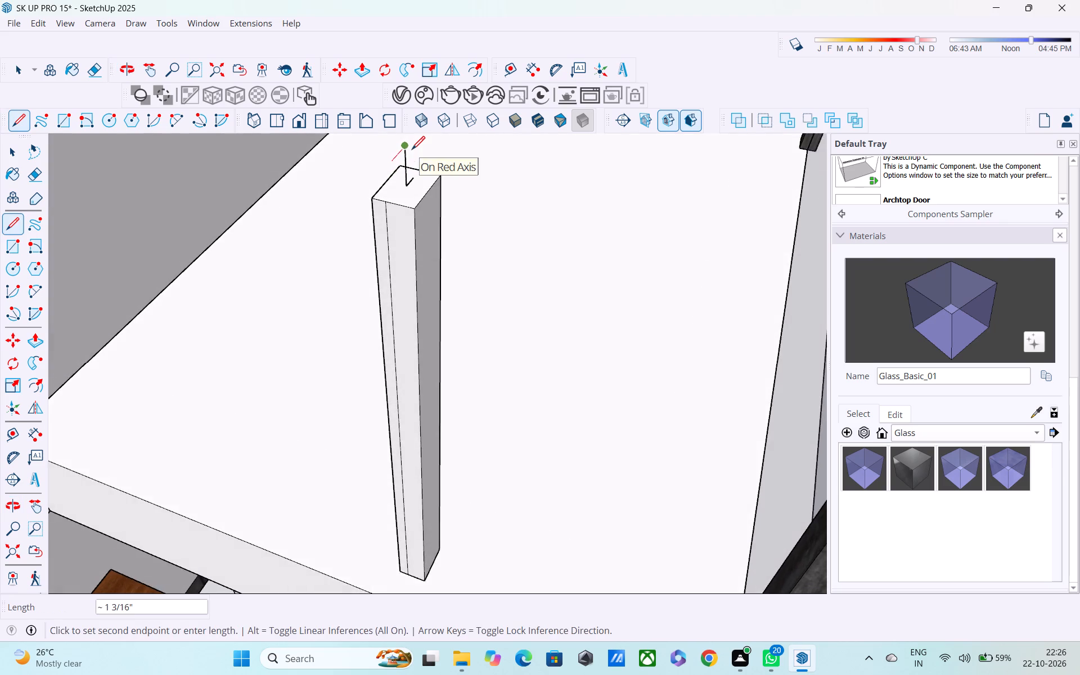
scroll(412, 151, "down", 2)
left_click(412, 150)
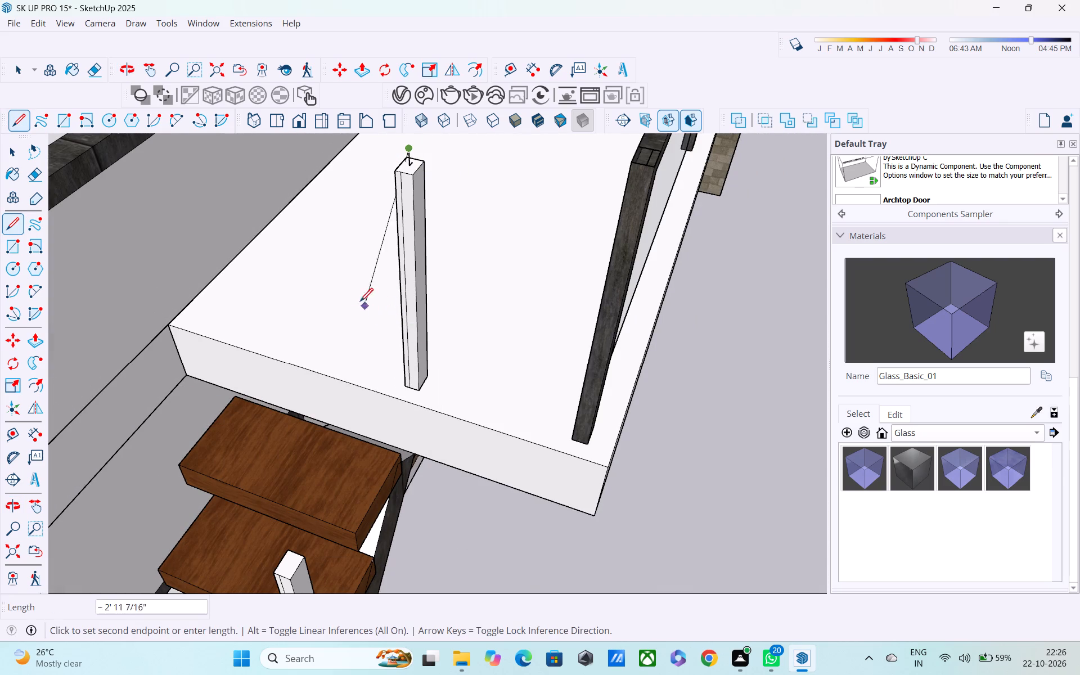
middle_click_drag(308, 277, 382, 107, "shift")
scroll(378, 205, "down", 4)
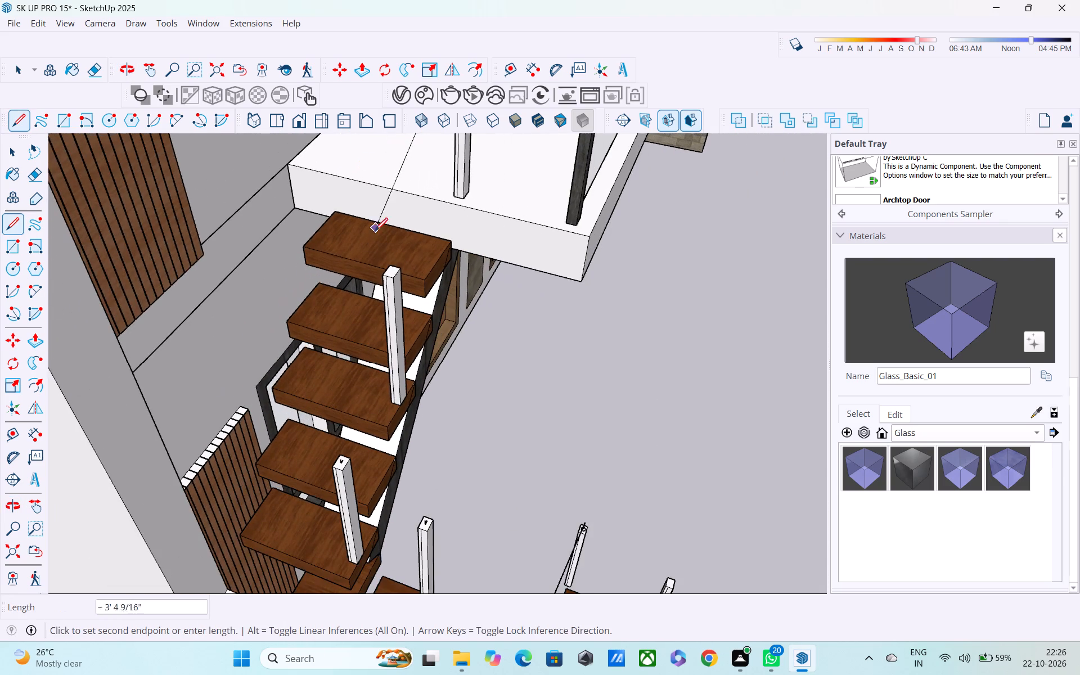
middle_click_drag(368, 244, 384, 104)
scroll(349, 244, "up", 5)
scroll(355, 319, "up", 4)
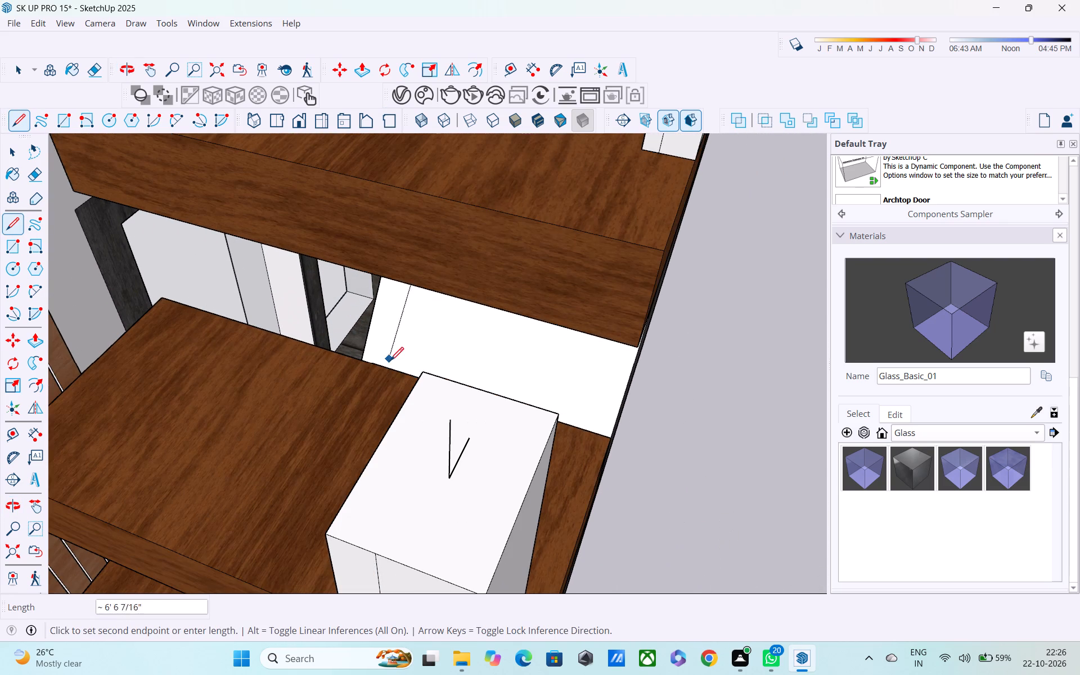
left_click(448, 419)
scroll(446, 407, "down", 3)
middle_click_drag(367, 325, 214, 193)
scroll(233, 211, "down", 5)
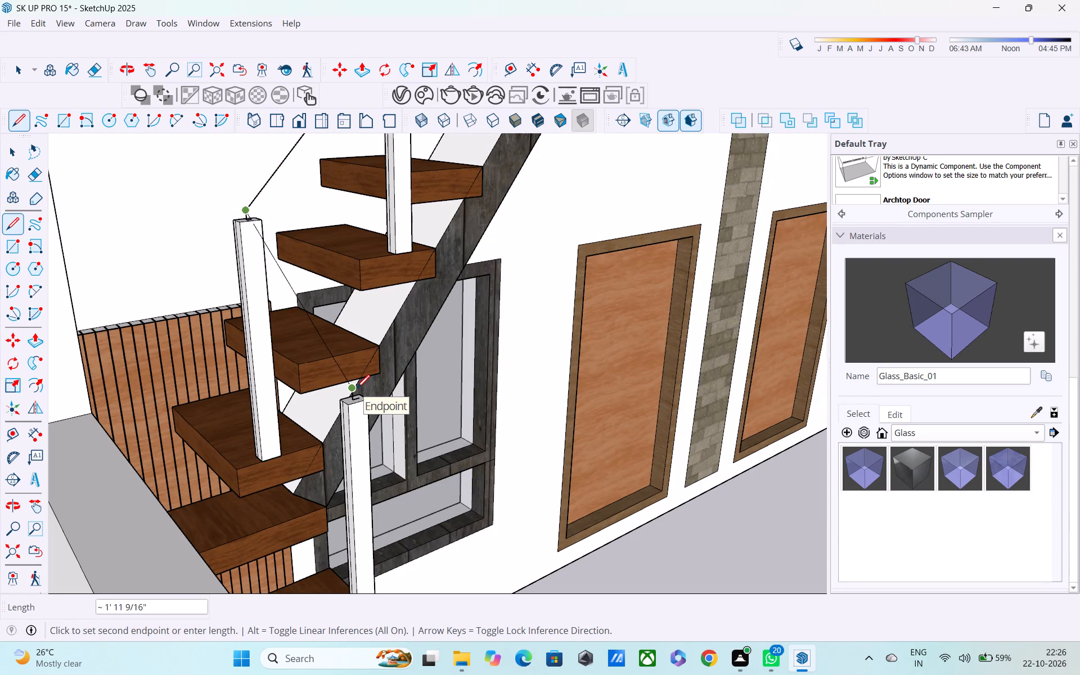
left_click(357, 389)
Draw the sloped path line from the post above the landing to the top of the landing post's vertical line.
middle_click_drag(332, 385, 228, 266)
scroll(245, 269, "down", 4)
middle_click_drag(332, 298, 295, 334)
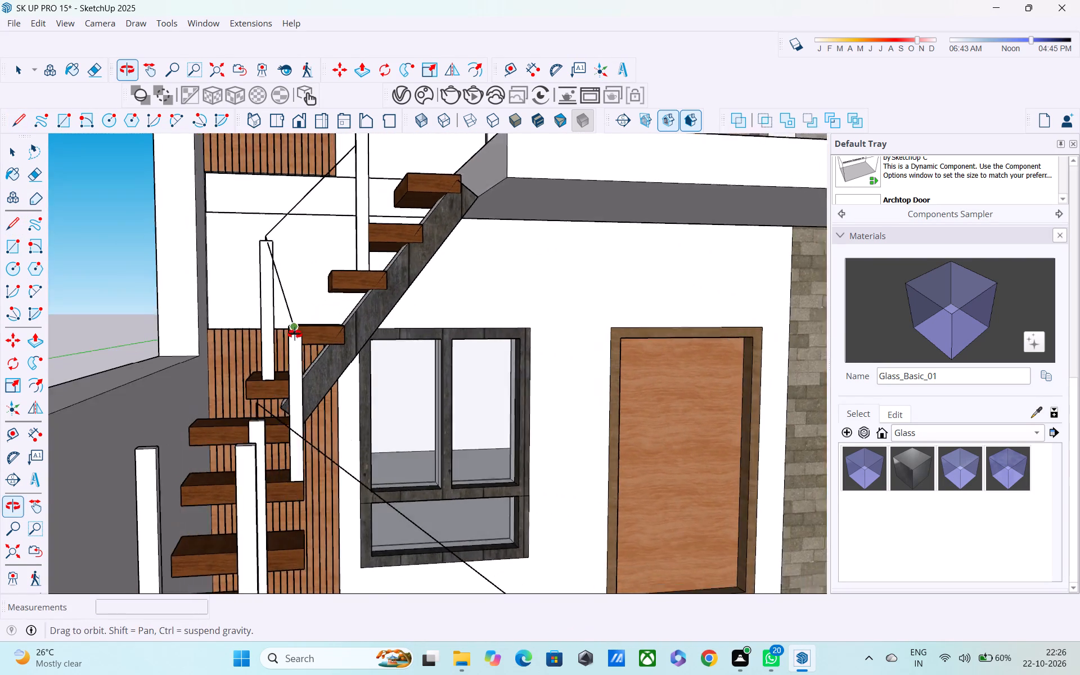
middle_click_drag(295, 334, 259, 340)
scroll(244, 381, "up", 5)
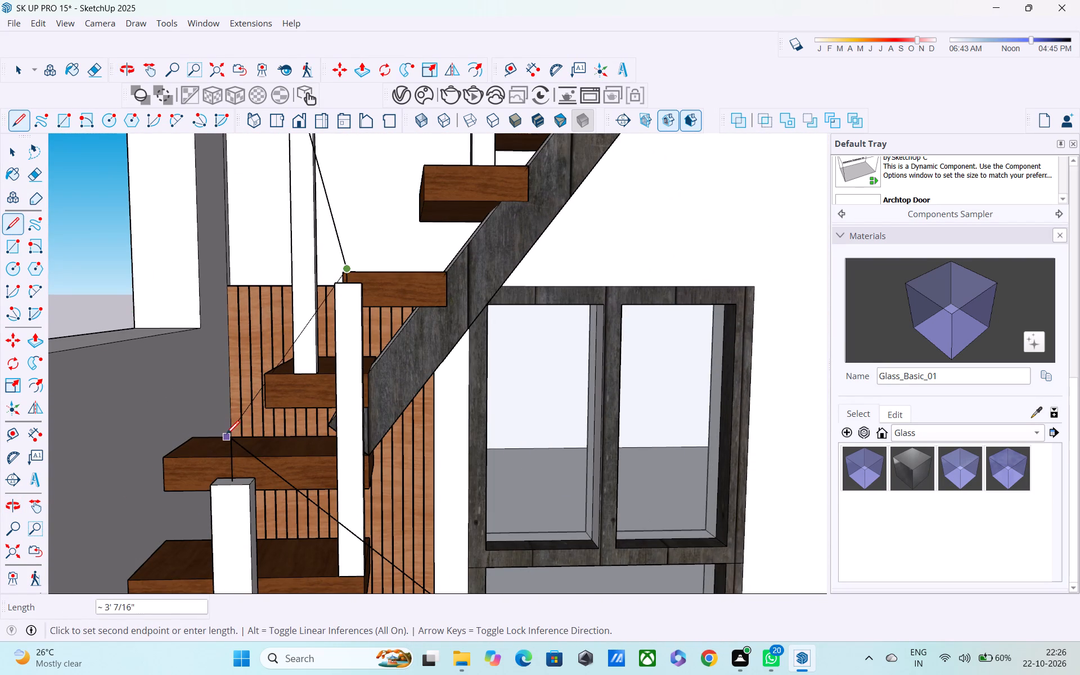
left_click(226, 436)
middle_click_drag(316, 382, 139, 395)
scroll(145, 395, "down", 1)
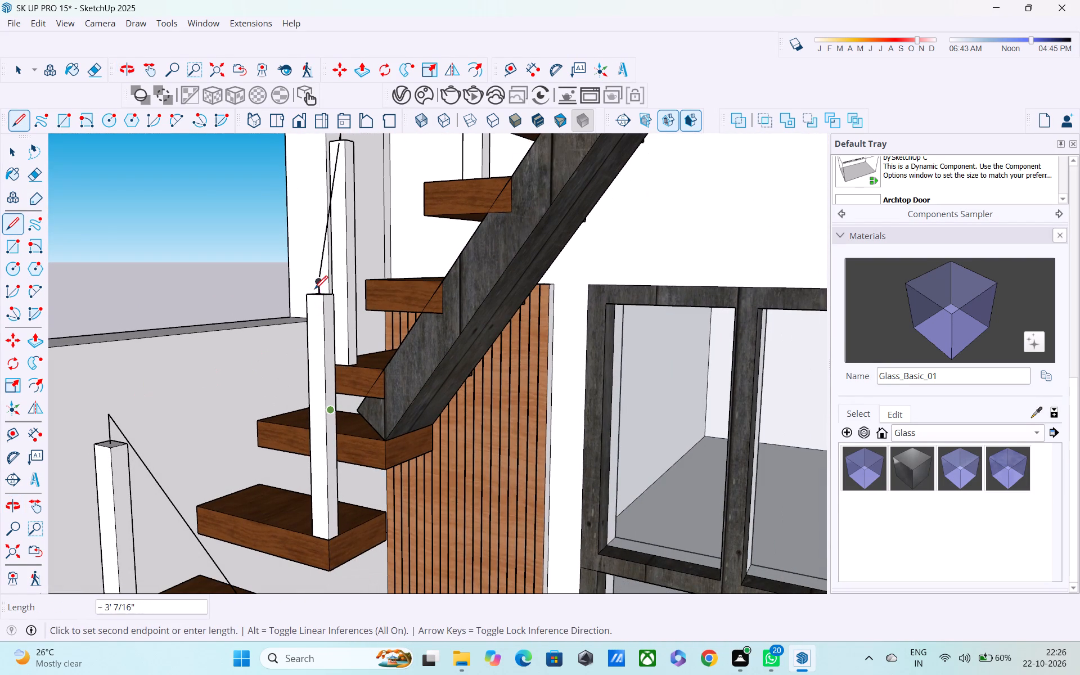
key("Escape")
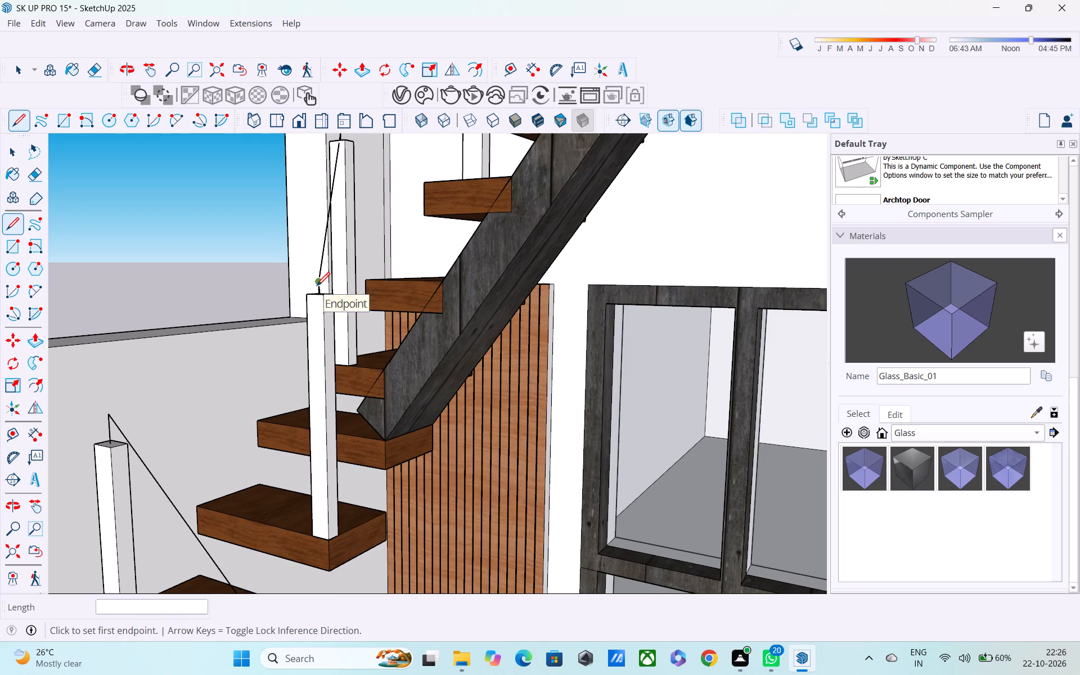
left_click(317, 287)
left_click(110, 412)
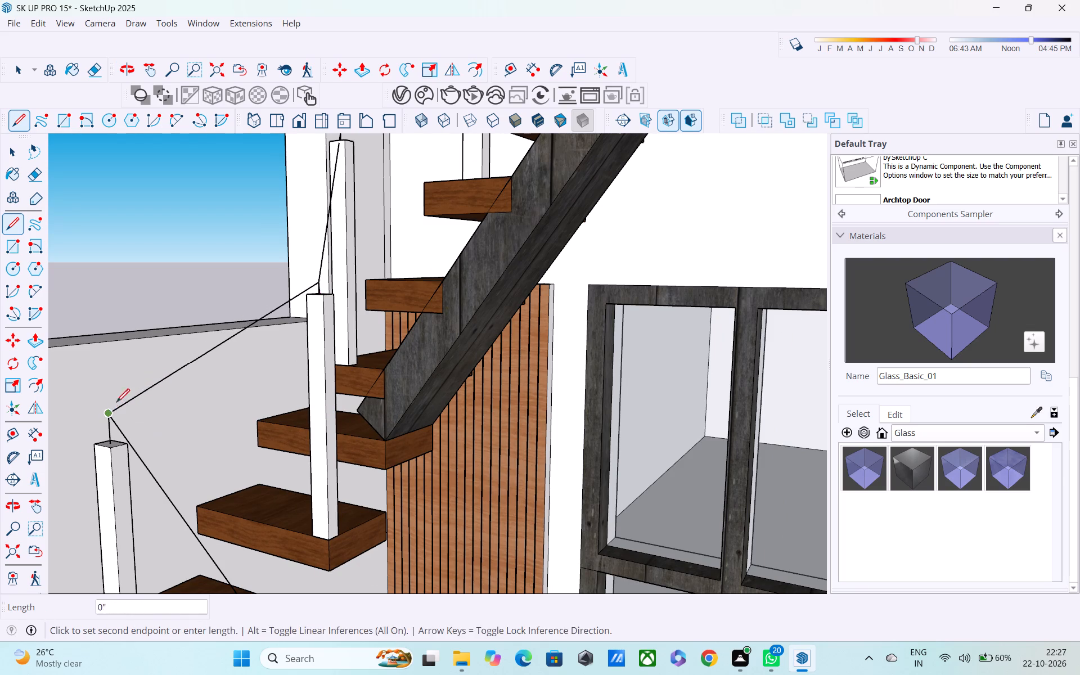
middle_click_drag(260, 296, 215, 362)
scroll(208, 343, "down", 4)
key("Escape")
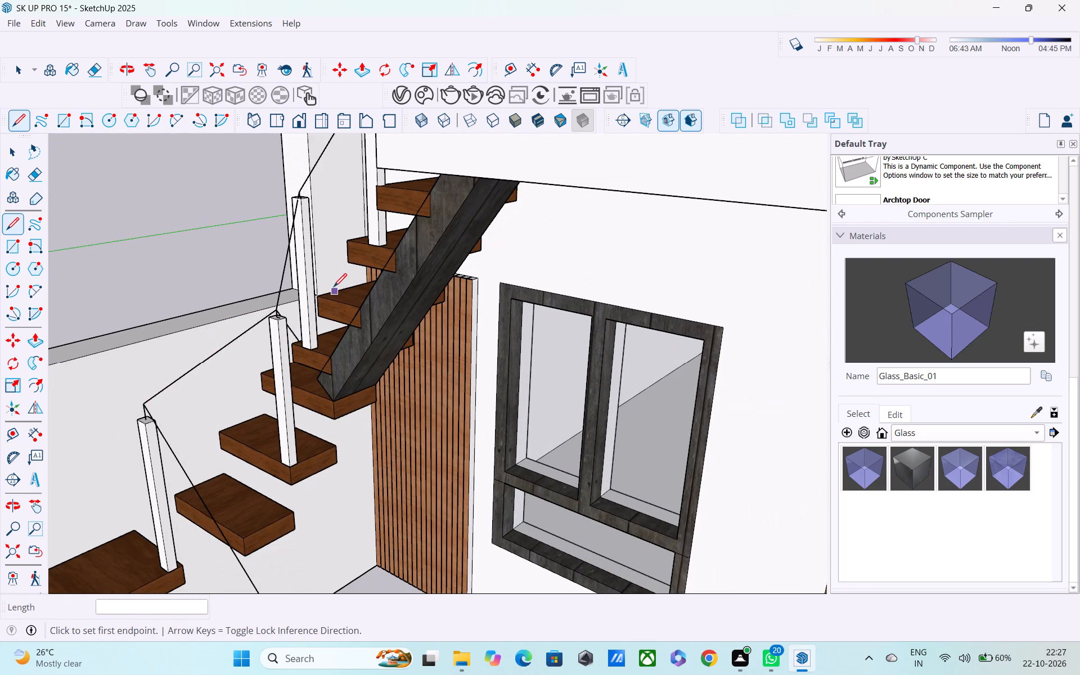
Delete the stray downward line and the centre mark at the top of the post below the upper flight's lower inner post.
scroll(332, 290, "up", 3)
scroll(285, 308, "up", 10)
scroll(245, 349, "up", 1)
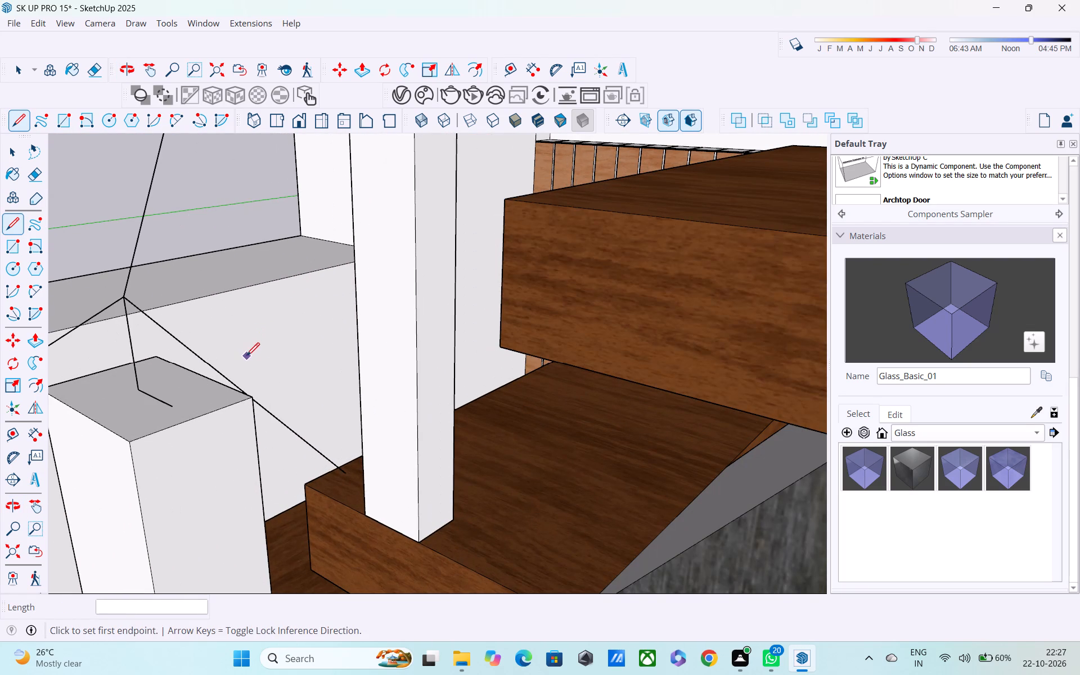
key("space")
left_click(222, 371)
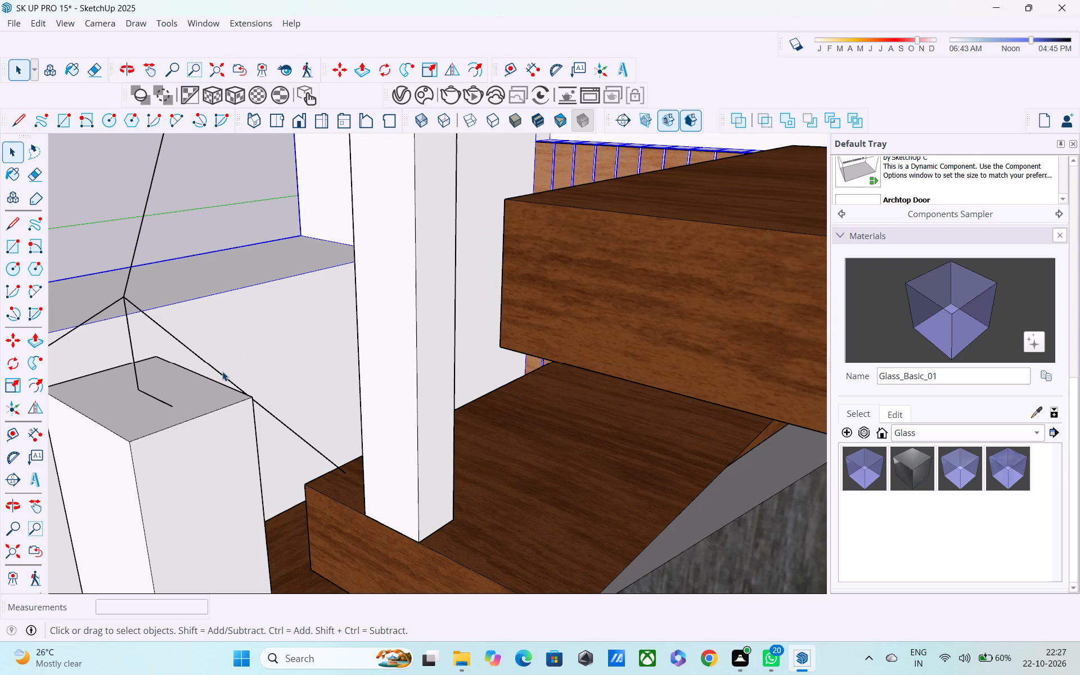
left_click(220, 375)
key("Delete")
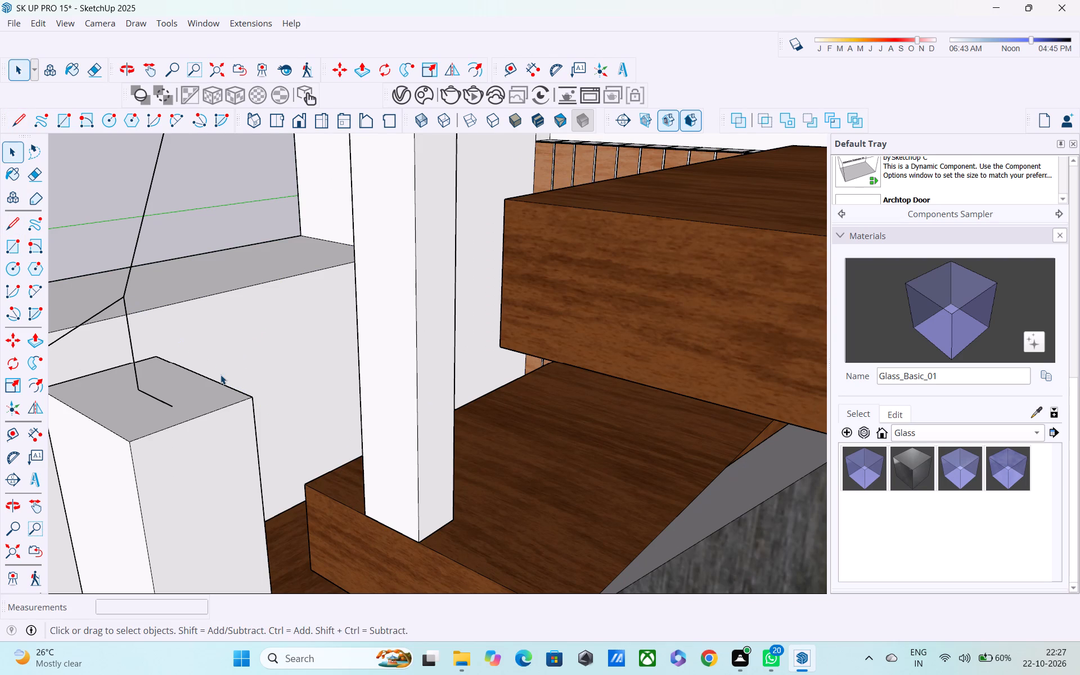
left_click(168, 401)
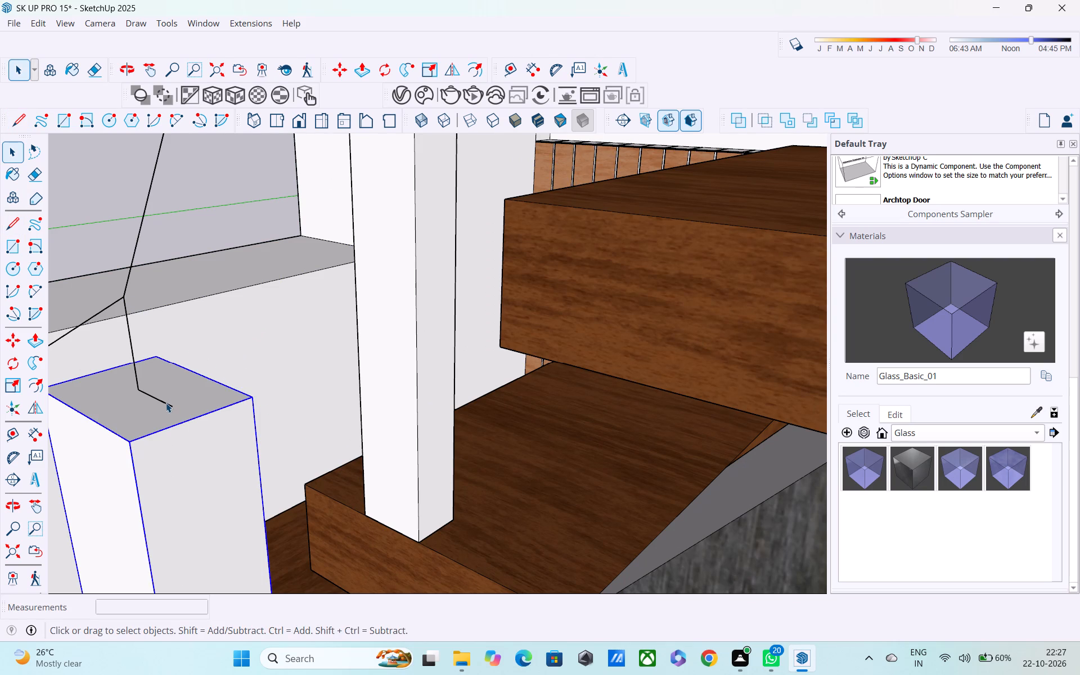
left_click(165, 403)
key("Delete")
Delete the short vertical line atop the upper flight's lower inner post and the sloped path line running down to the next post.
scroll(168, 384, "down", 3)
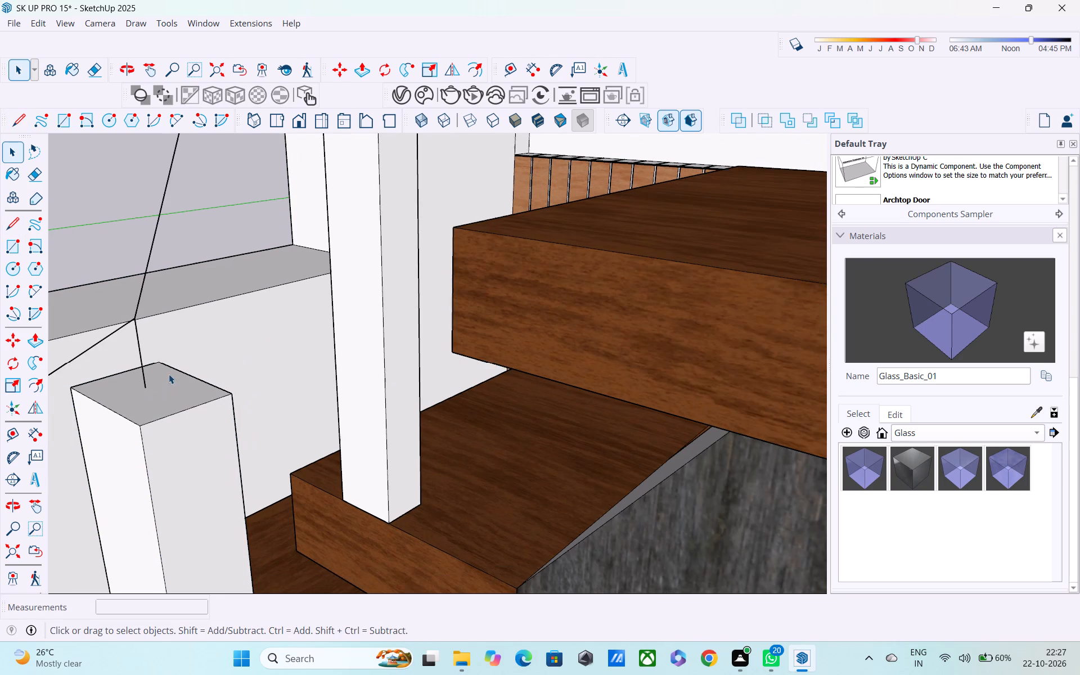
middle_click_drag(169, 328, 191, 366)
scroll(186, 349, "down", 1)
middle_click_drag(189, 372, 202, 434, "shift")
scroll(209, 260, "down", 4)
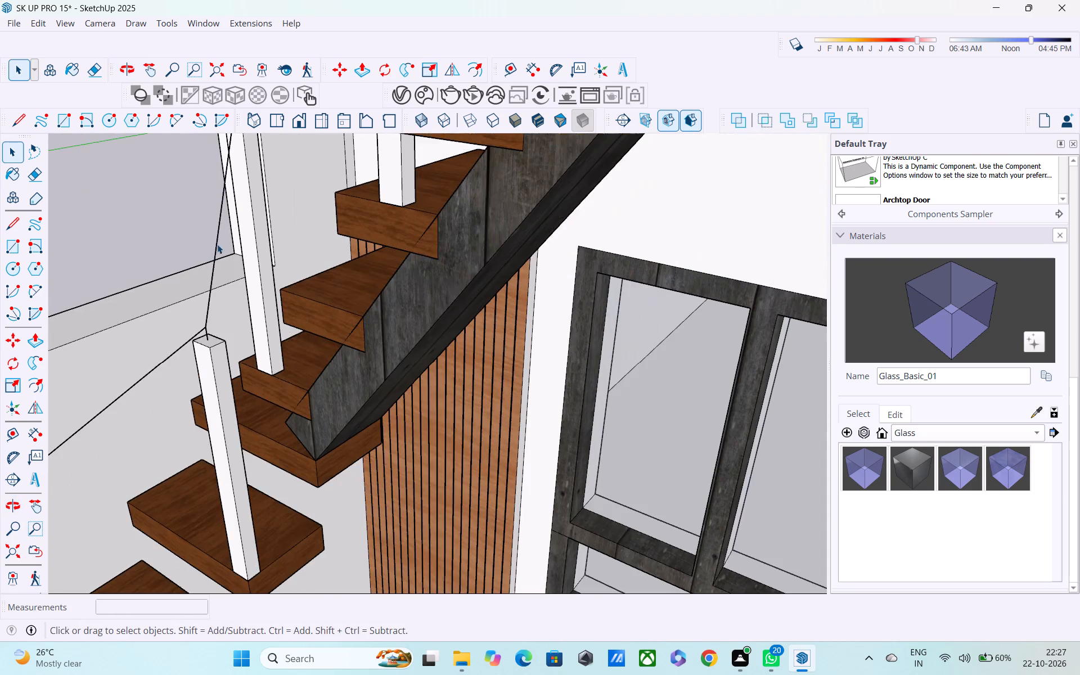
middle_click_drag(217, 244, 248, 412)
scroll(269, 256, "up", 5)
middle_click_drag(250, 276, 233, 218)
scroll(235, 271, "up", 4)
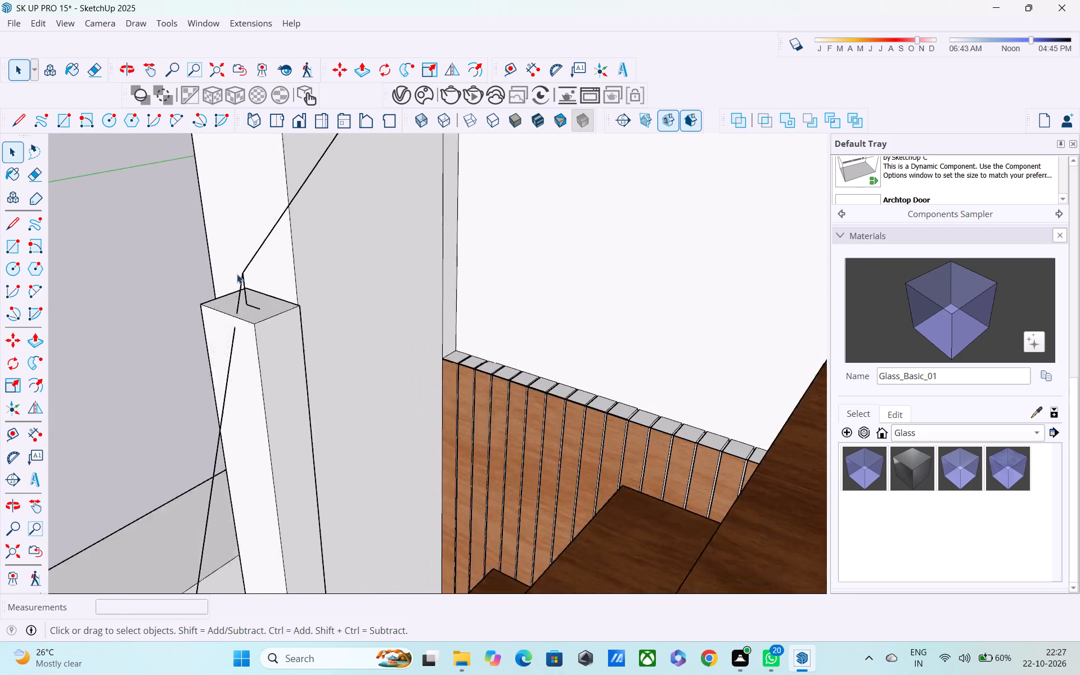
scroll(237, 274, "up", 7)
scroll(253, 297, "down", 6)
left_click(268, 317)
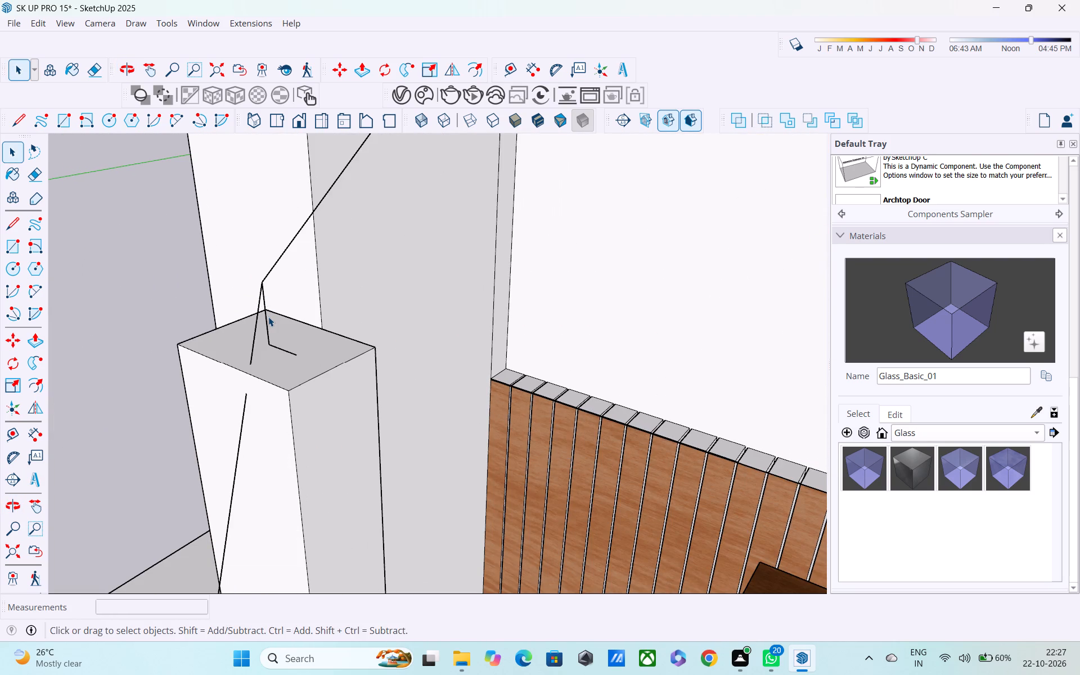
double_click(267, 317)
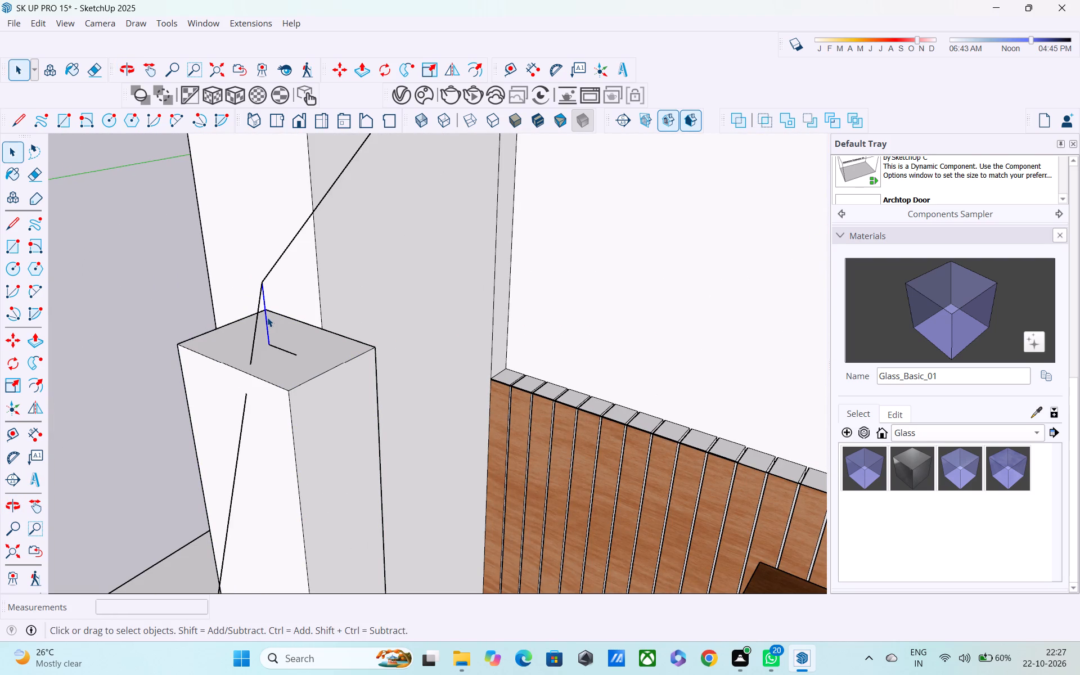
key("Delete")
left_click(253, 330)
left_click(253, 330)
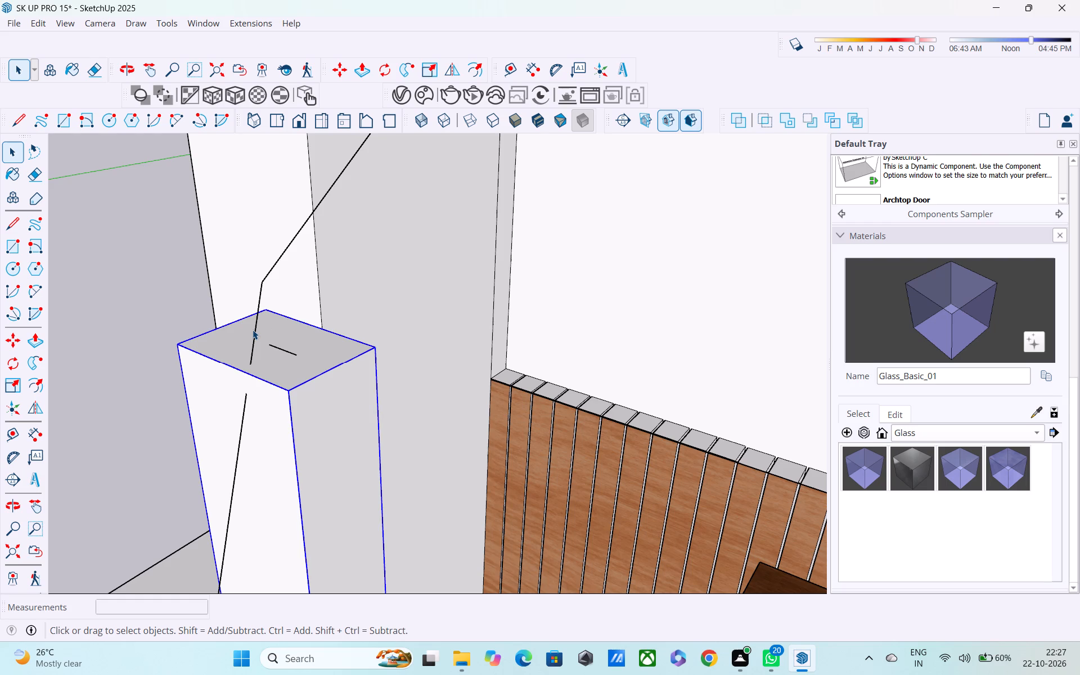
left_click(255, 337)
key("Delete")
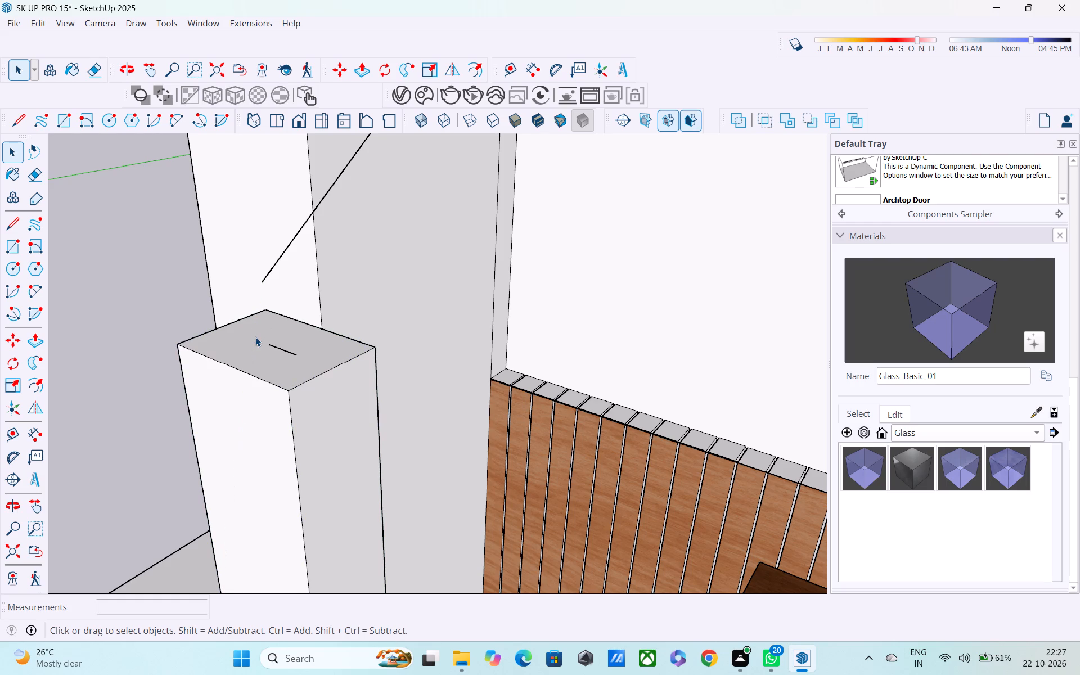
Draw a taller vertical line atop the upper flight's lower inner post and a sloped line from its top to the lower post's vertical line.
scroll(278, 339, "up", 3)
key("l")
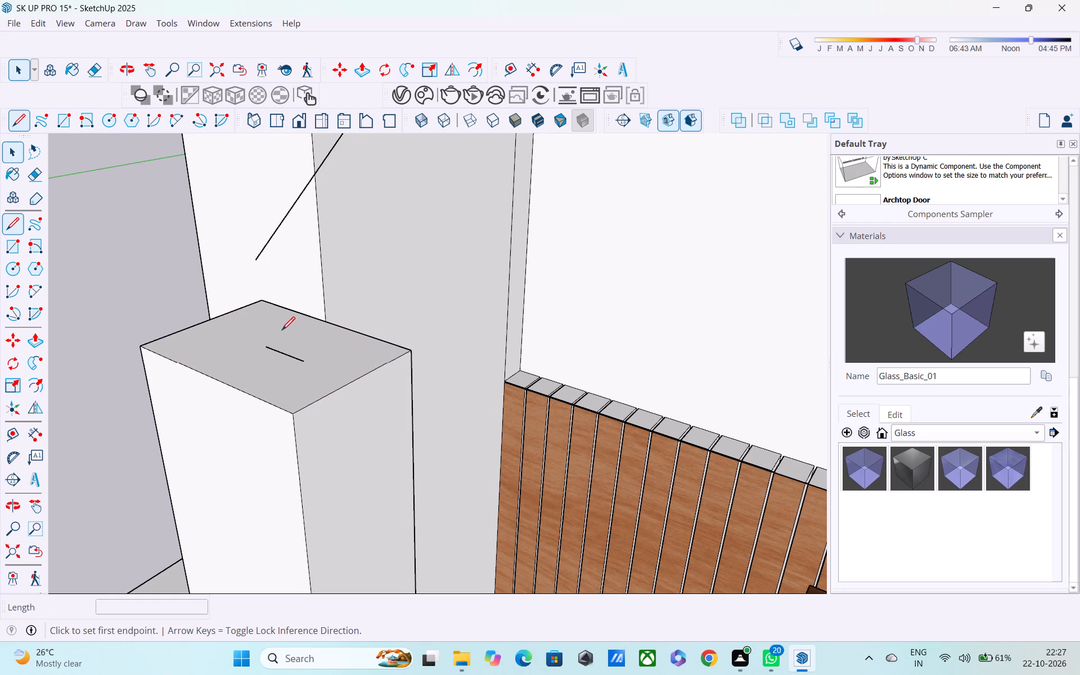
left_click(268, 344)
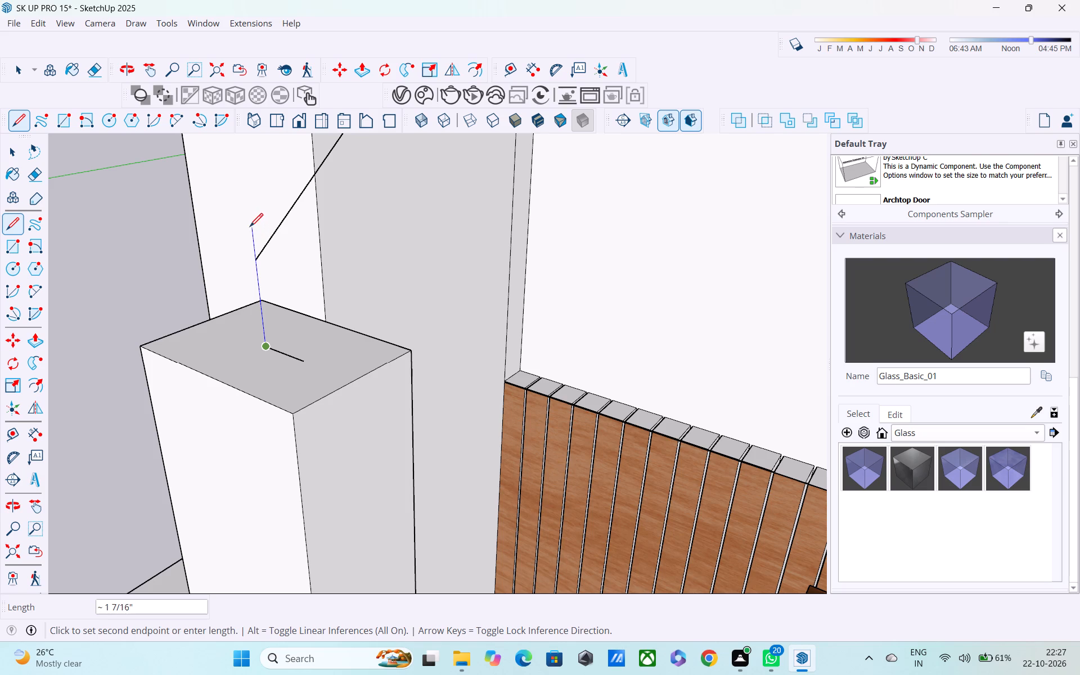
left_click(248, 204)
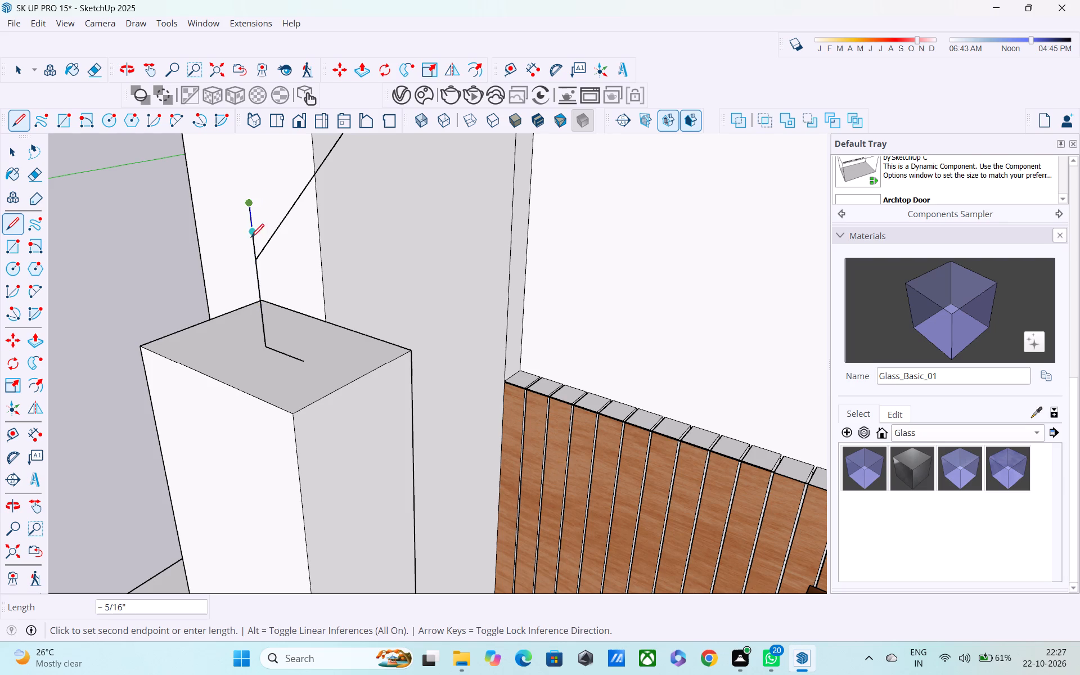
middle_click_drag(251, 246, 360, 84, "shift")
scroll(358, 105, "down", 7)
scroll(351, 155, "down", 4)
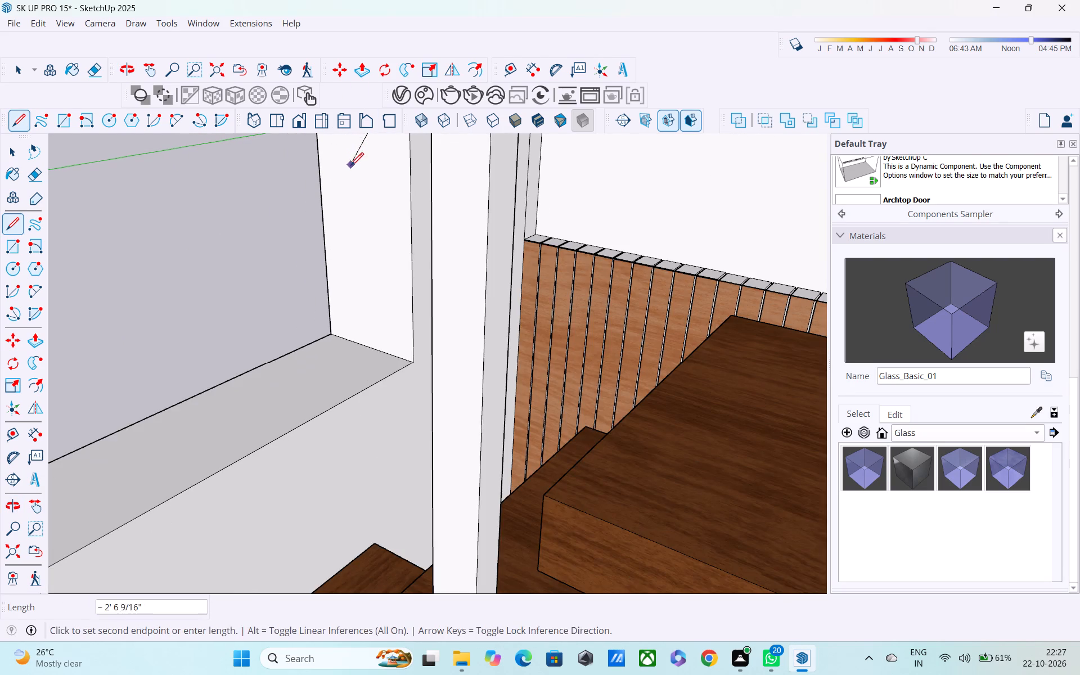
middle_click_drag(343, 172, 335, 70, "shift")
scroll(331, 118, "down", 4)
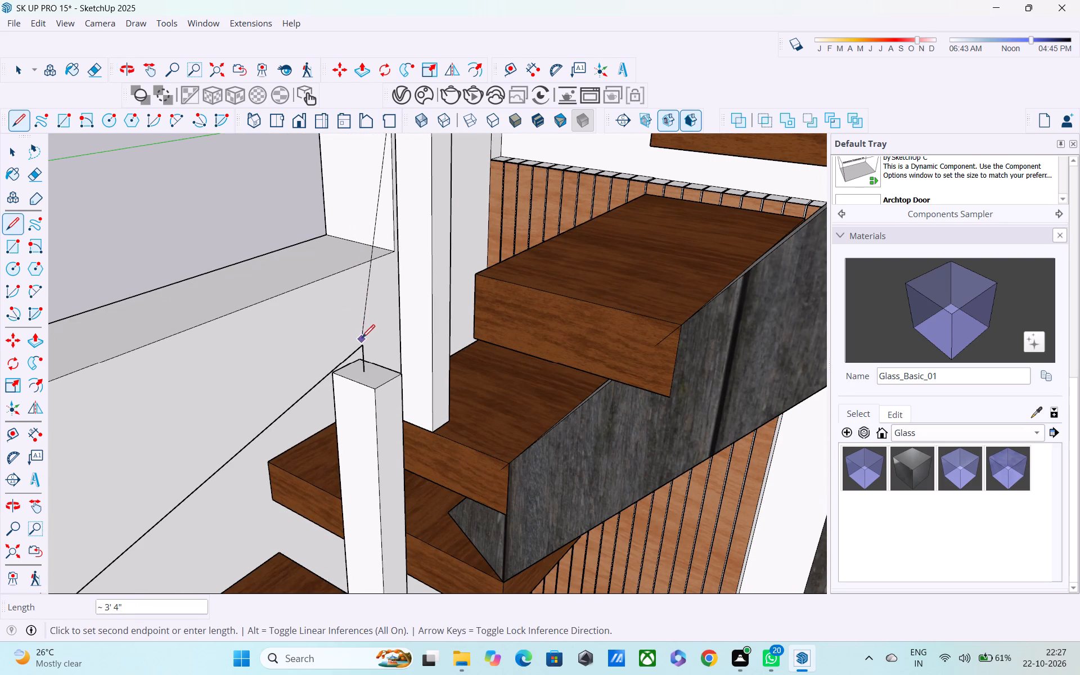
left_click(362, 346)
Delete the old sloped path line running from the upper flight's lower inner post up to the balcony post.
middle_click_drag(343, 328, 322, 417, "shift")
scroll(381, 124, "down", 3)
middle_click_drag(375, 138, 363, 182)
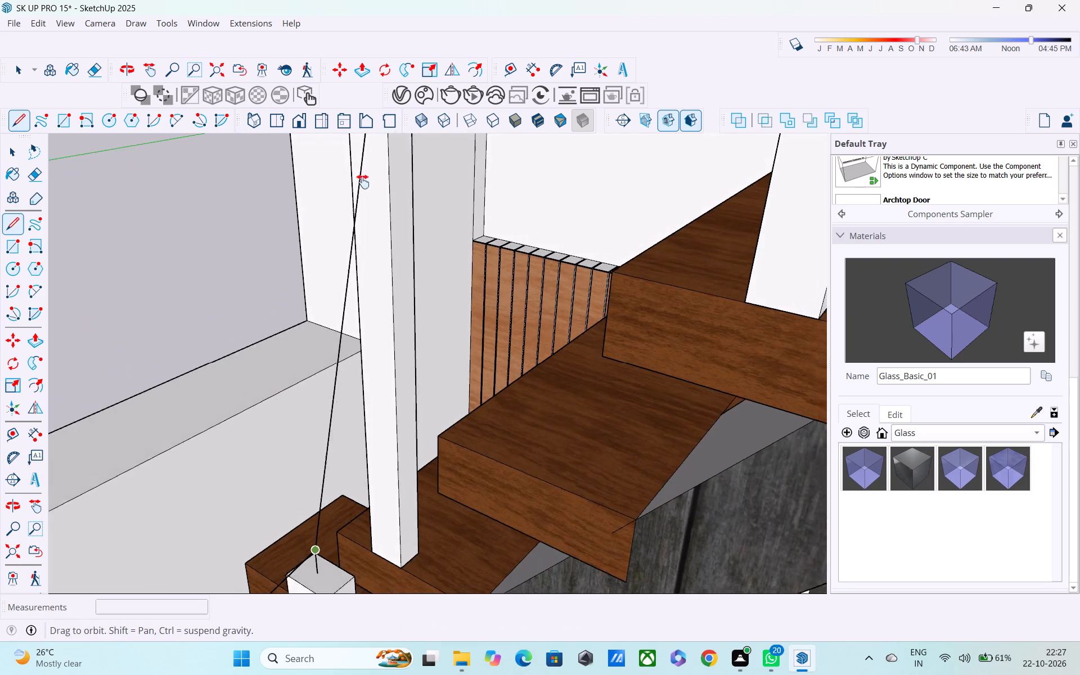
middle_click_drag(363, 182, 332, 278)
middle_click_drag(348, 129, 221, 169)
middle_click_drag(317, 195, 206, 201)
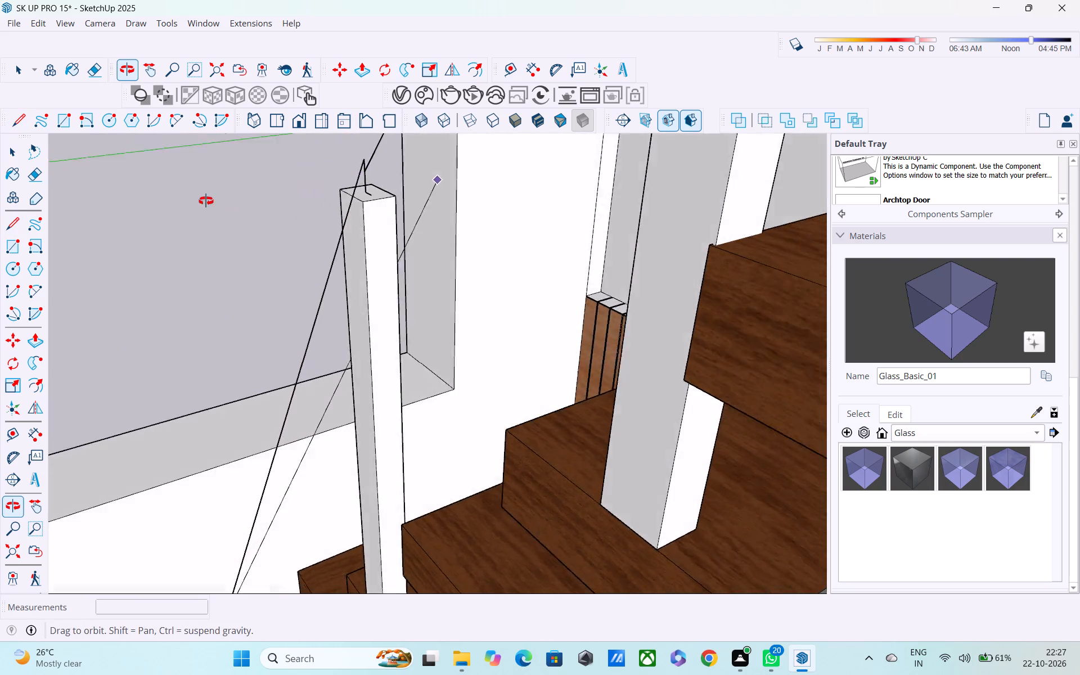
middle_click_drag(206, 201, 602, 208)
middle_click_drag(374, 177, 581, 199)
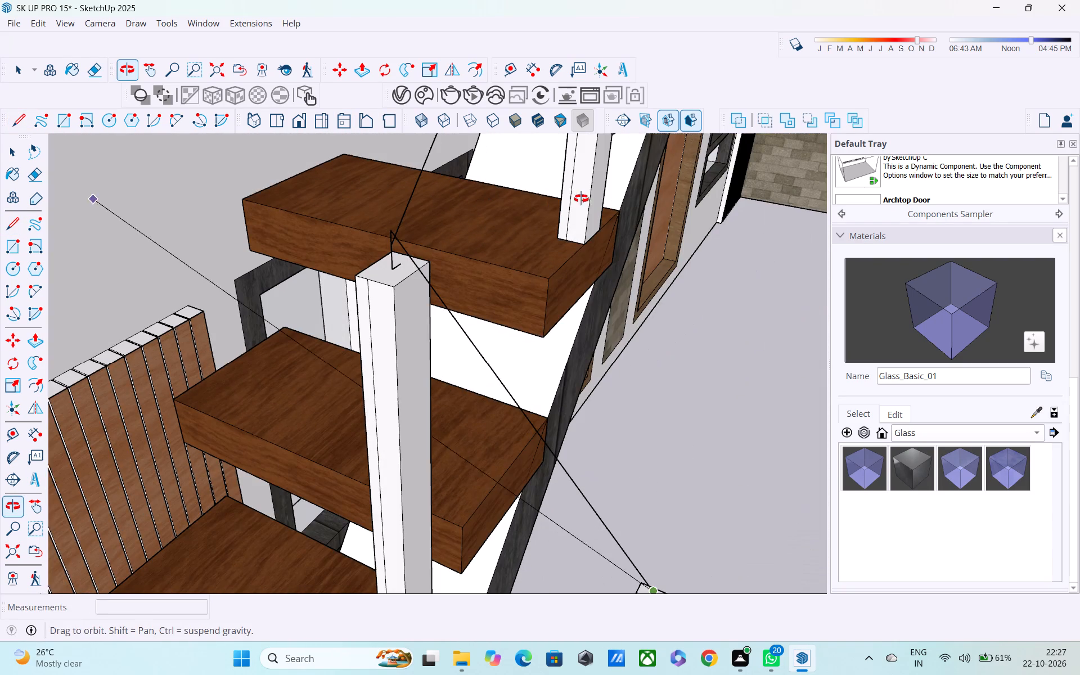
middle_click_drag(581, 199, 582, 198)
key("space")
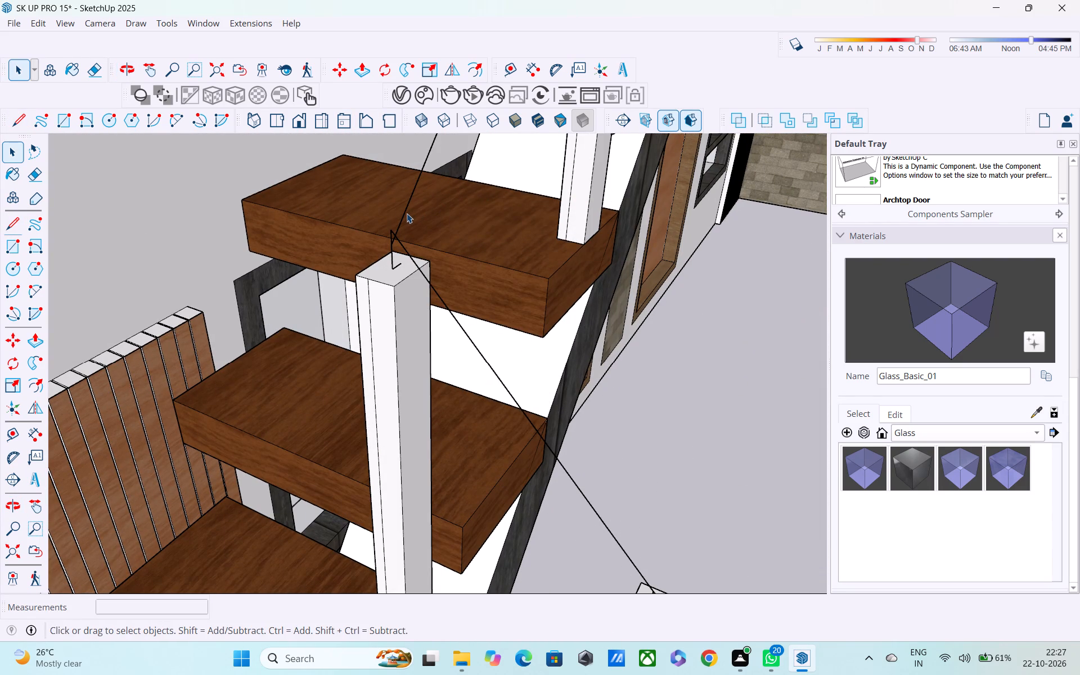
left_click(404, 215)
key("Delete")
Draw a sloped path line from the top of the lower inner post's taller vertical line to the balcony post's vertical line top.
key("l")
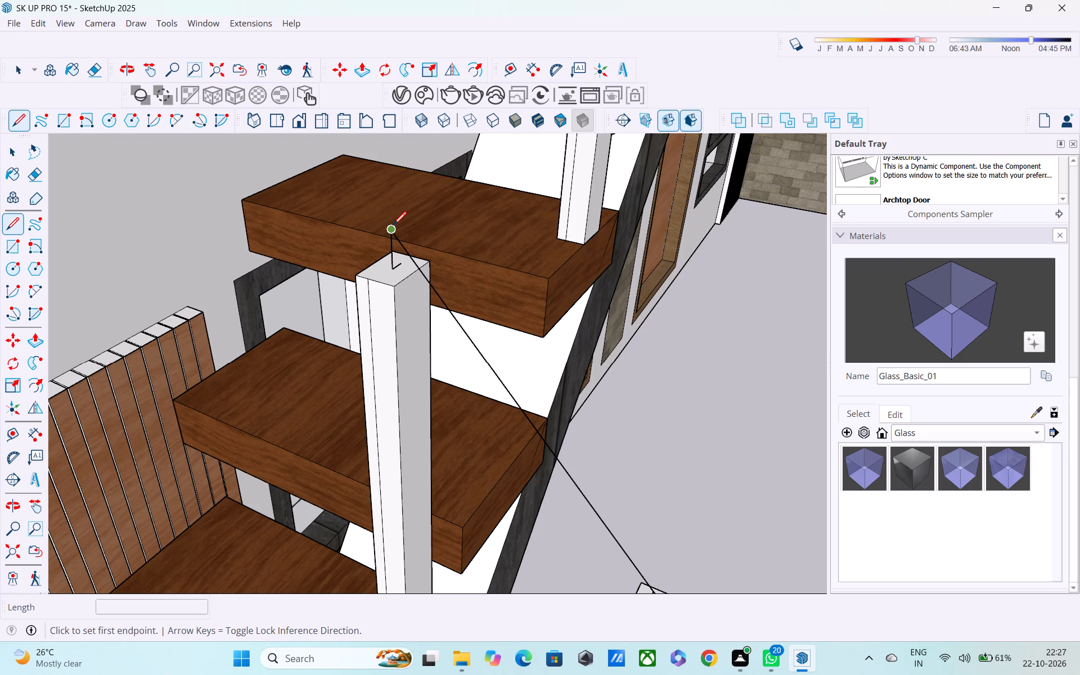
left_click(393, 227)
middle_click_drag(430, 136, 367, 278)
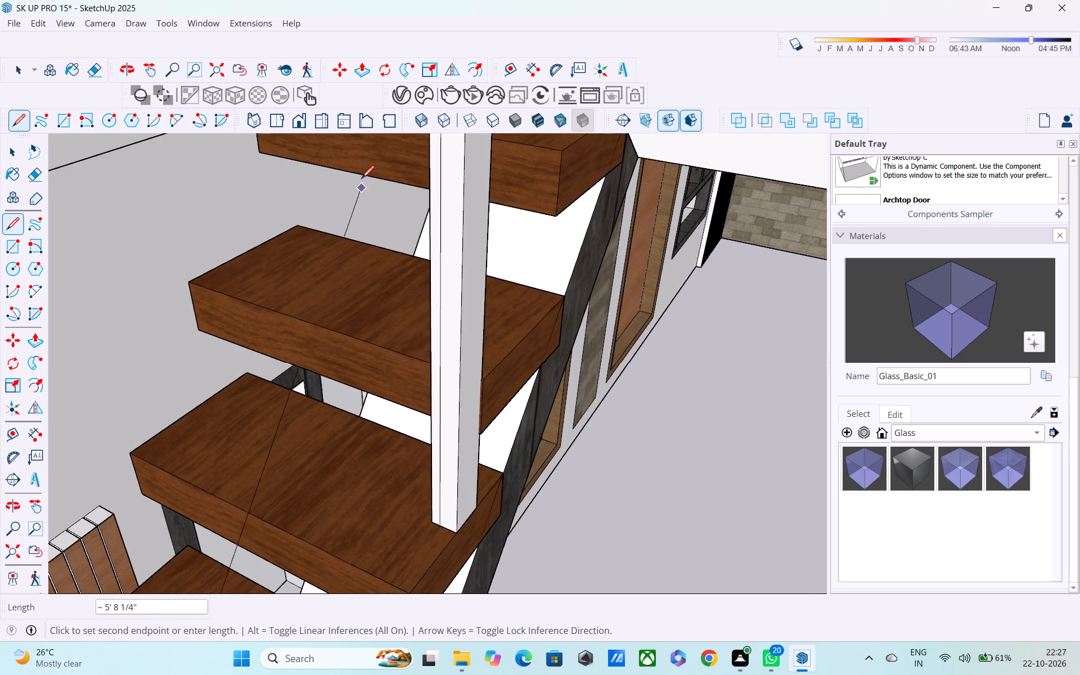
scroll(361, 180, "down", 4)
middle_click_drag(362, 183, 367, 364, "shift")
scroll(367, 343, "down", 1, "shift")
middle_click_drag(433, 189, 410, 352)
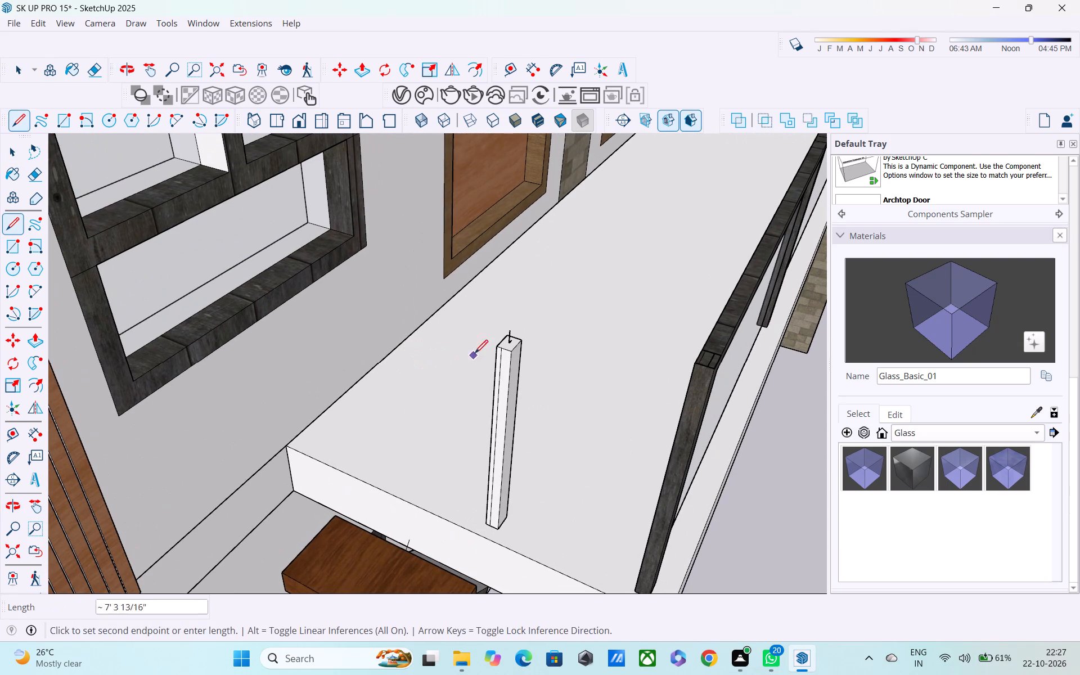
left_click(507, 332)
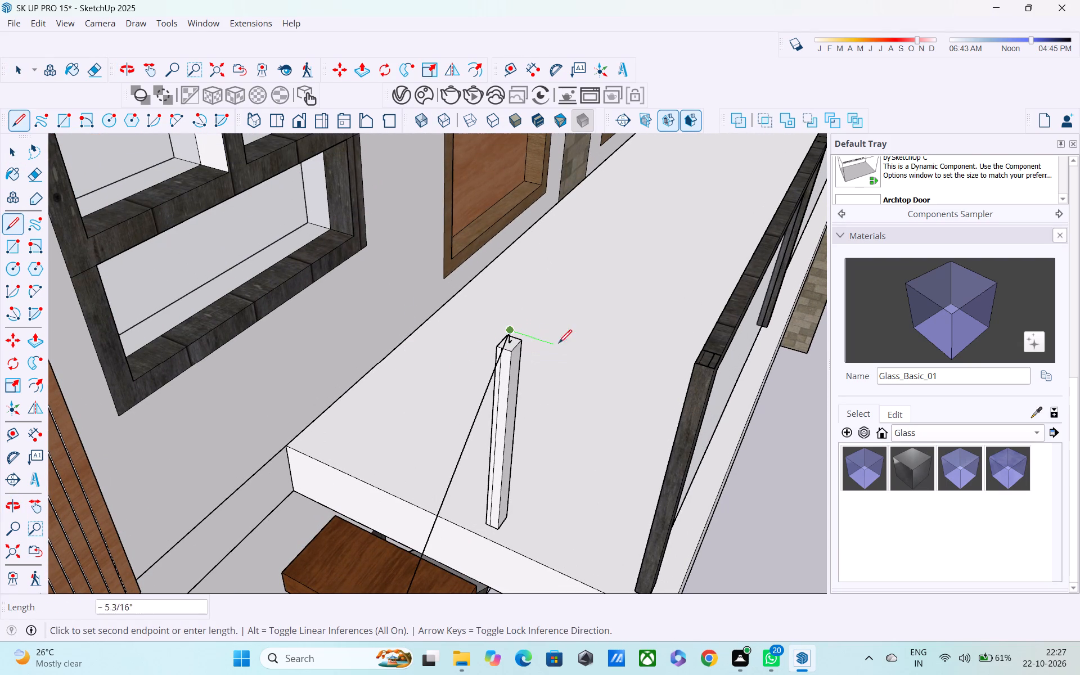
Extend the path about 3 1/4" straight up from the balcony post's vertical line and across to the balcony railing's near top corner.
middle_click_drag(633, 361, 523, 318)
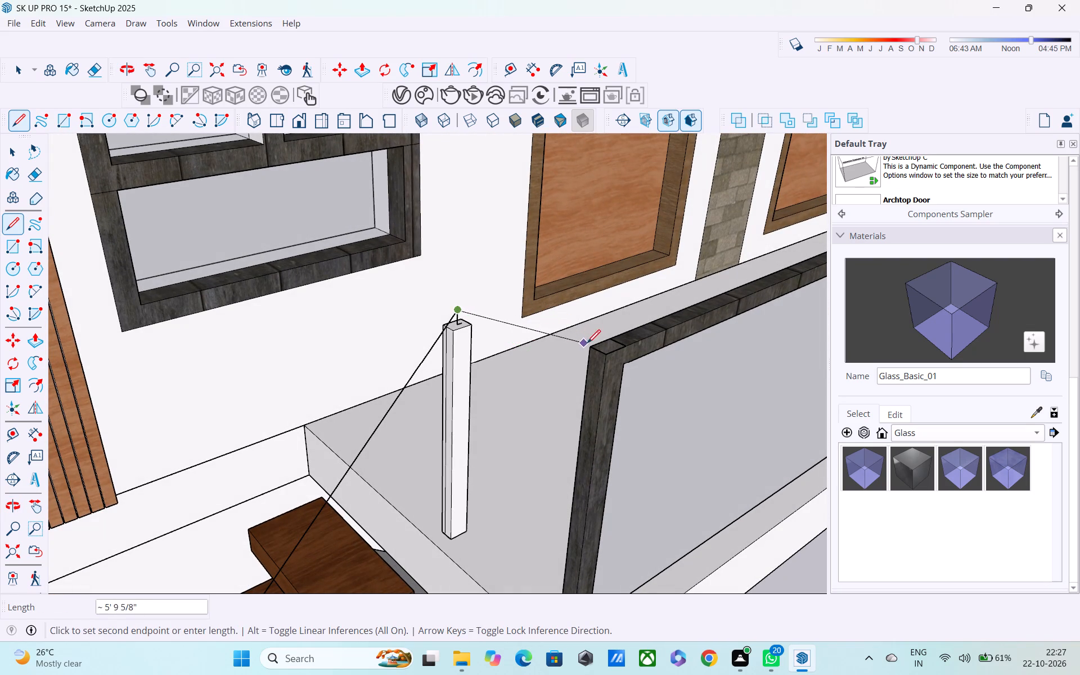
middle_click_drag(489, 282, 373, 245)
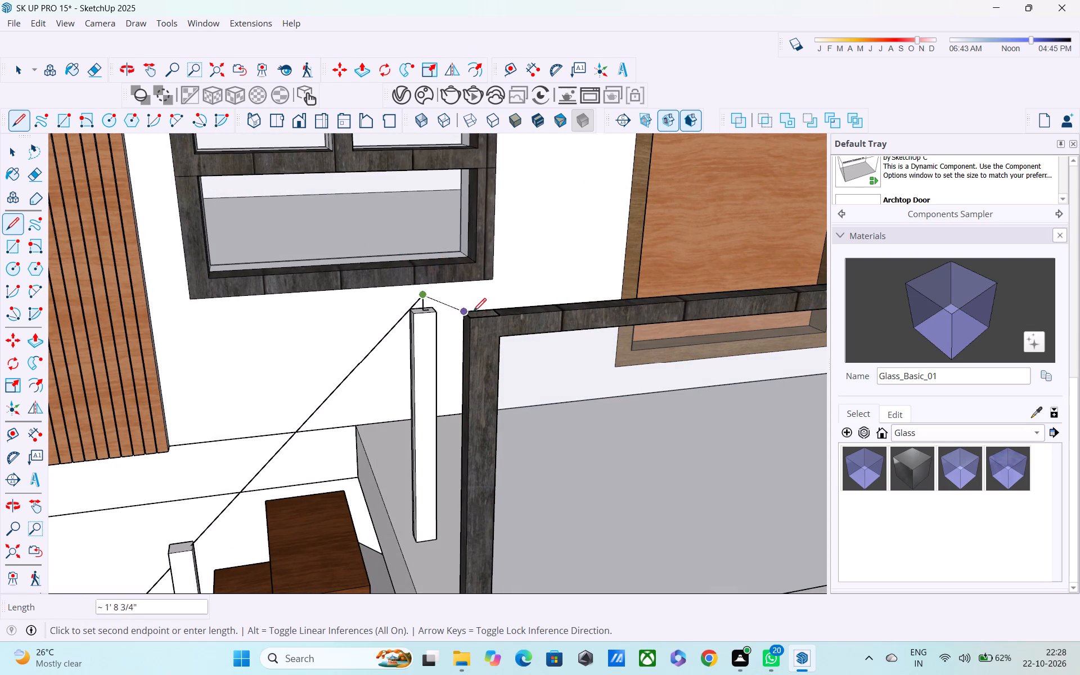
middle_click_drag(463, 322, 822, 358)
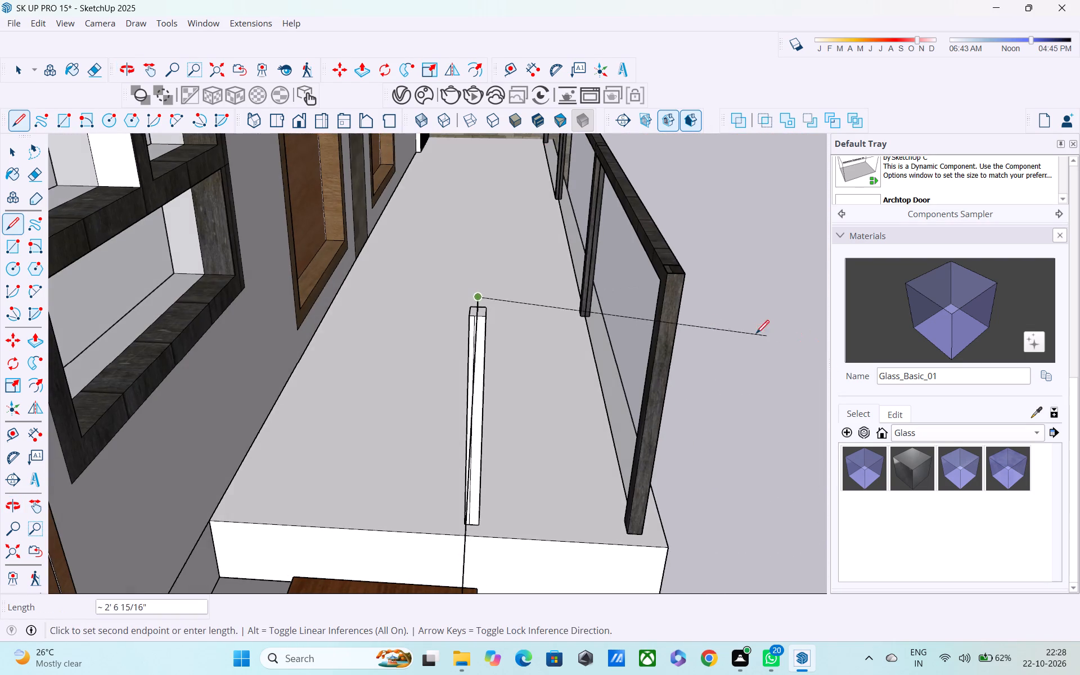
scroll(675, 290, "up", 4)
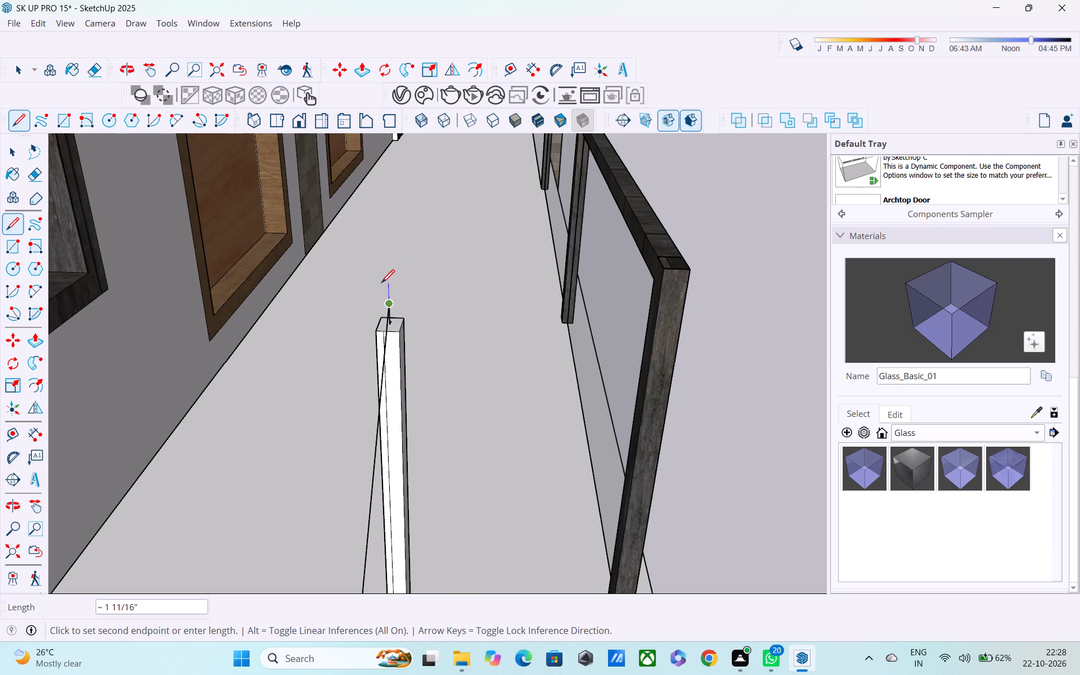
middle_click_drag(384, 288, 319, 229)
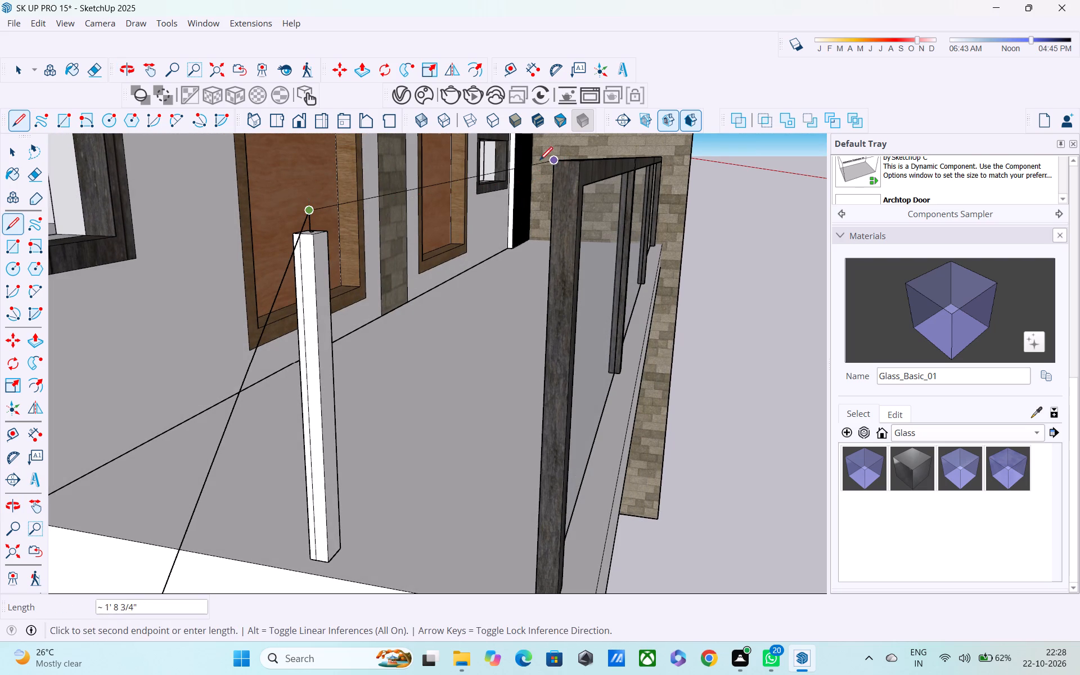
left_click(303, 170)
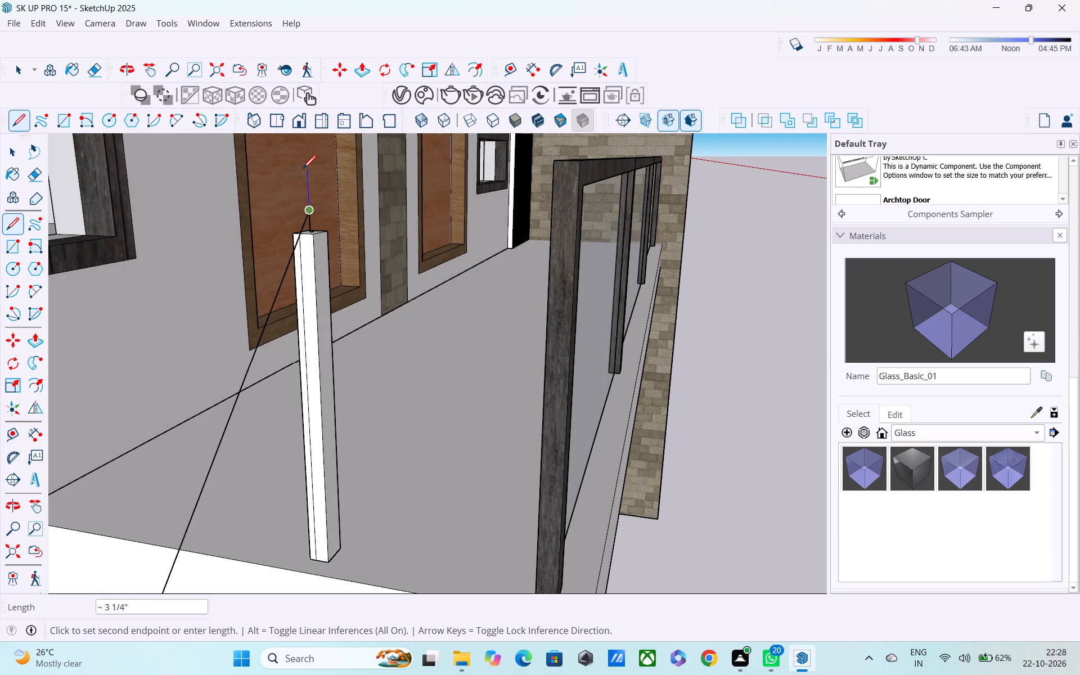
left_click(552, 165)
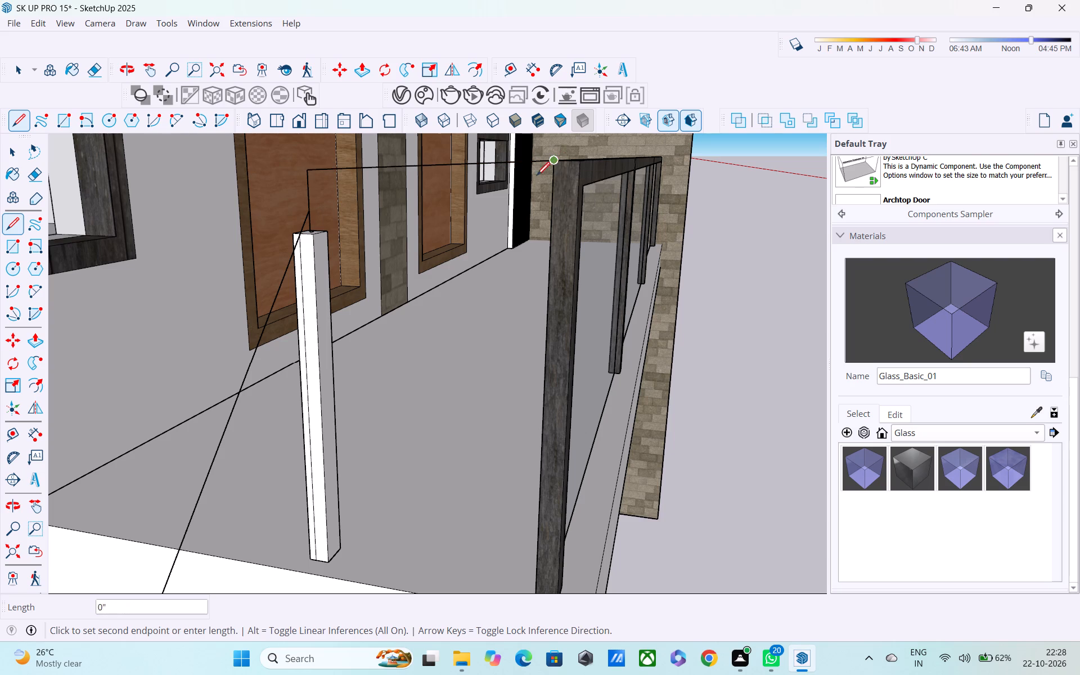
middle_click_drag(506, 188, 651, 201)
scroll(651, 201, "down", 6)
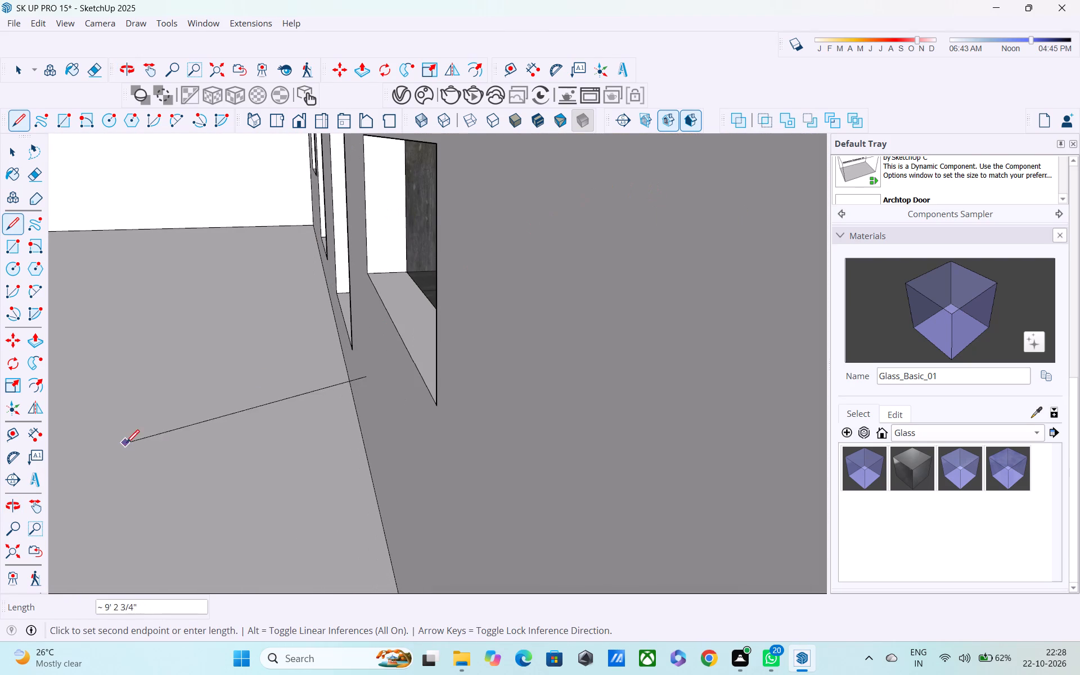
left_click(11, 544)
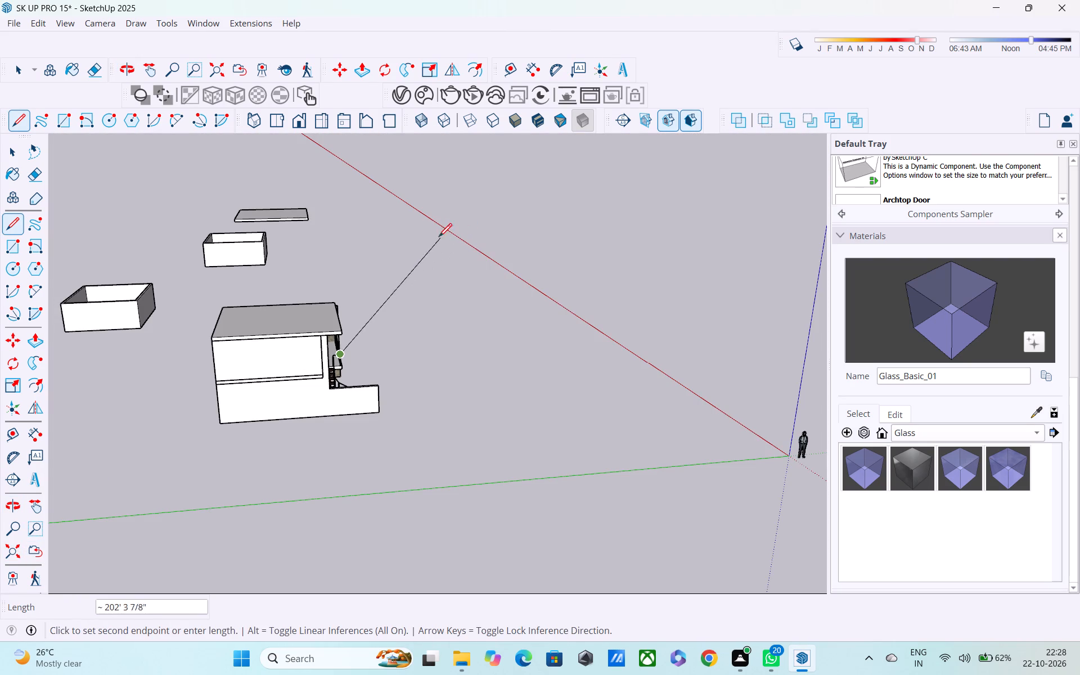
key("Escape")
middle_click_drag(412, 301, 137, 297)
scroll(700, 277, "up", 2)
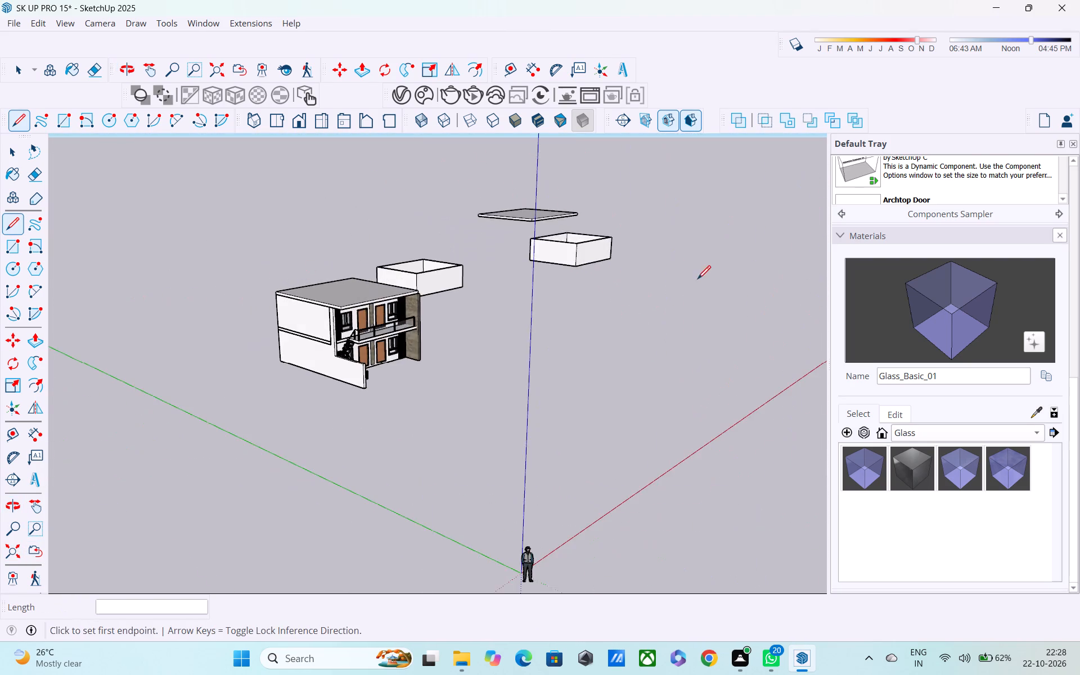
Sweep the circle atop the bottom inner post with Follow Me along the whole handrail path to the balcony railing's near top corner.
scroll(697, 280, "up", 4)
middle_click_drag(373, 298, 286, 297)
middle_click_drag(225, 295, 531, 304, "shift")
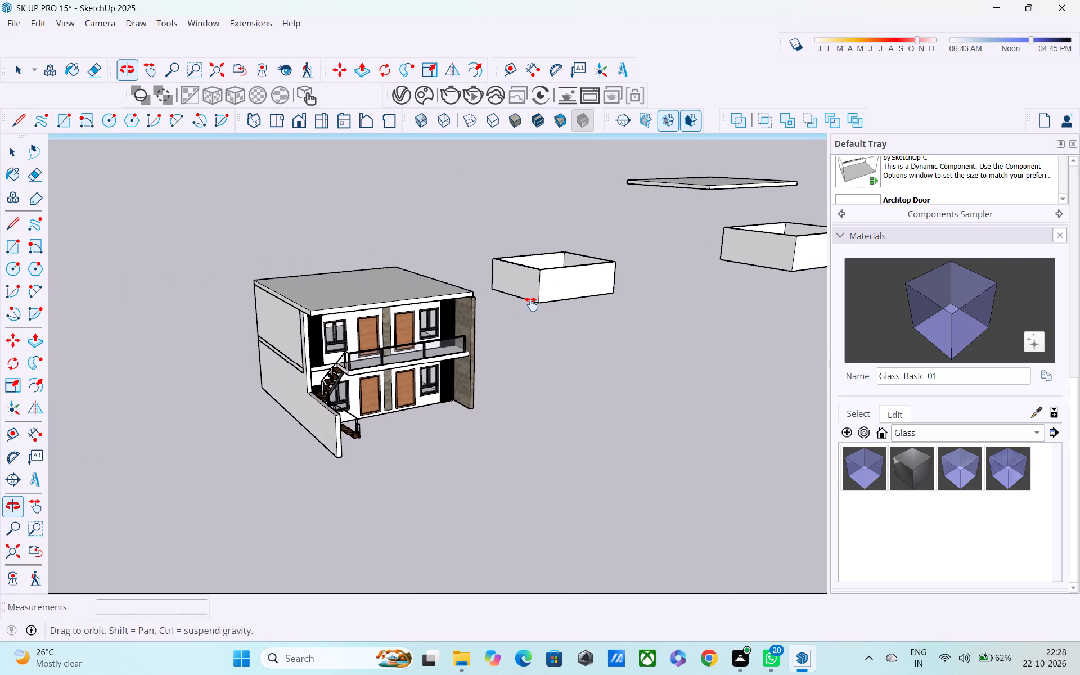
middle_click_drag(531, 304, 533, 303, "shift")
middle_click_drag(400, 359, 289, 361)
scroll(364, 376, "up", 10)
scroll(322, 427, "up", 11)
scroll(361, 491, "up", 10)
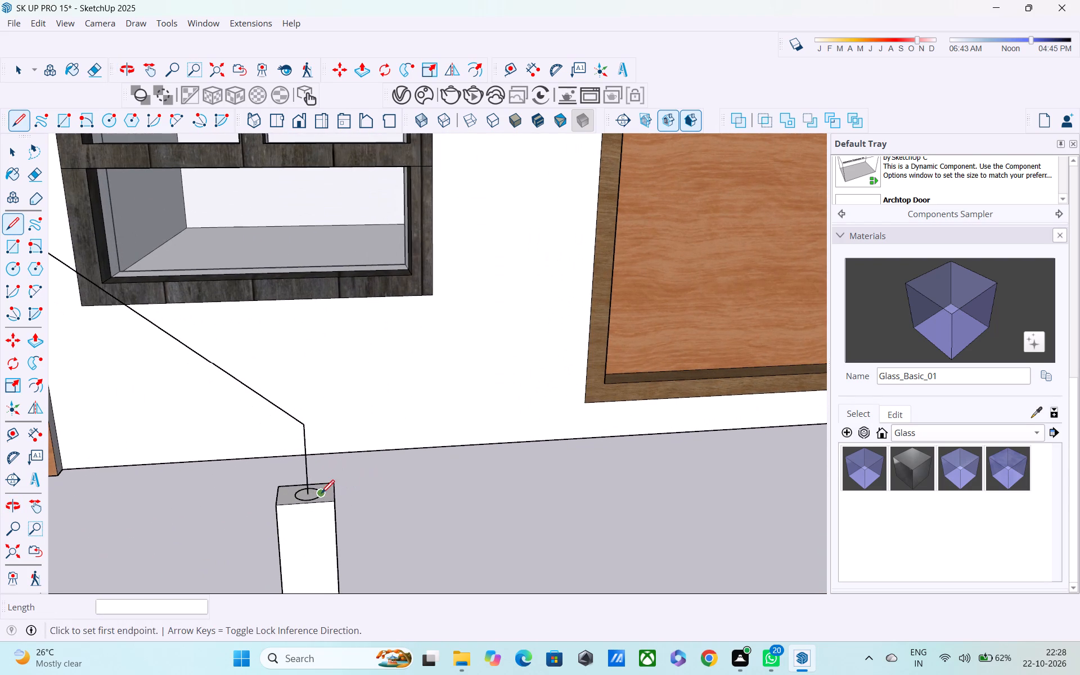
key("space")
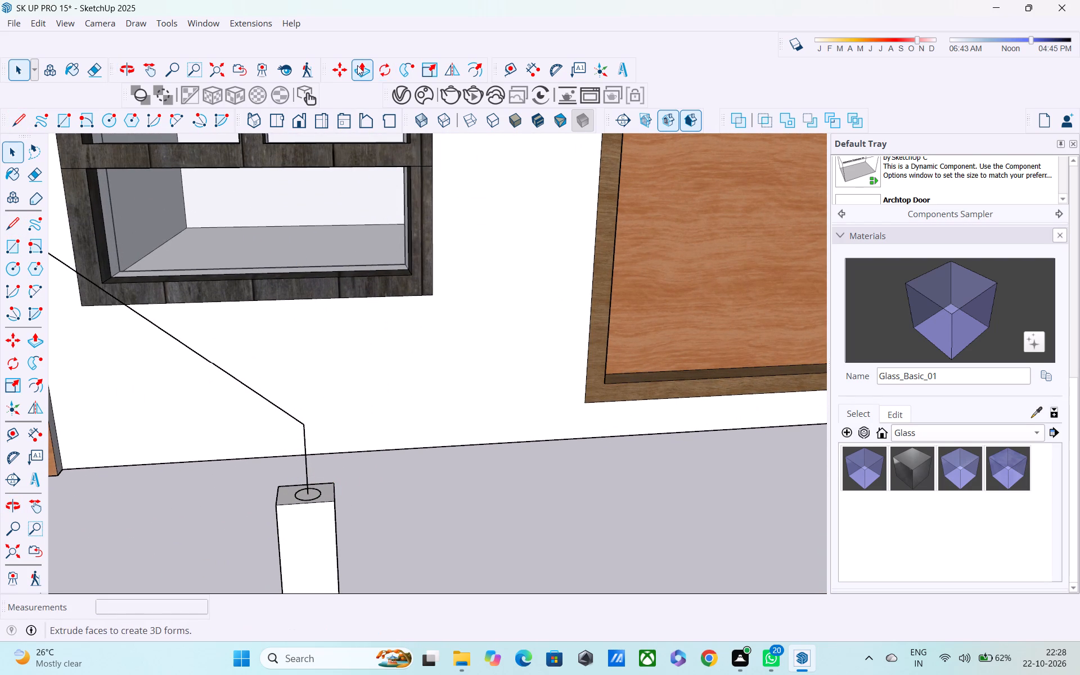
left_click(408, 62)
left_click(304, 497)
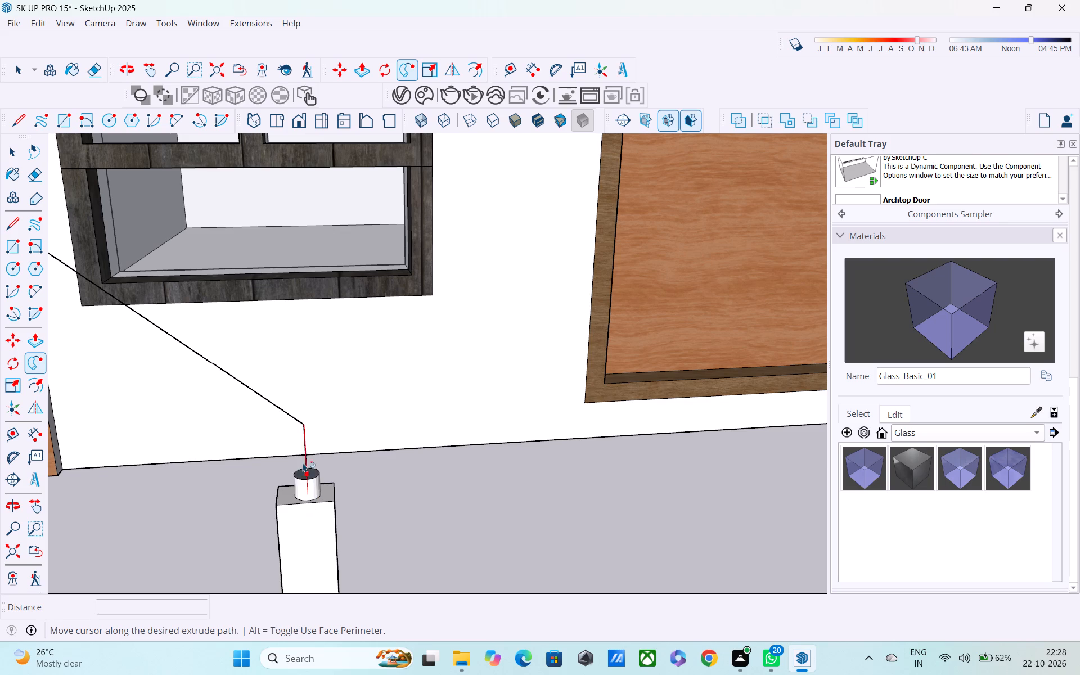
scroll(199, 389, "down", 1)
middle_click_drag(199, 389, 411, 443, "shift")
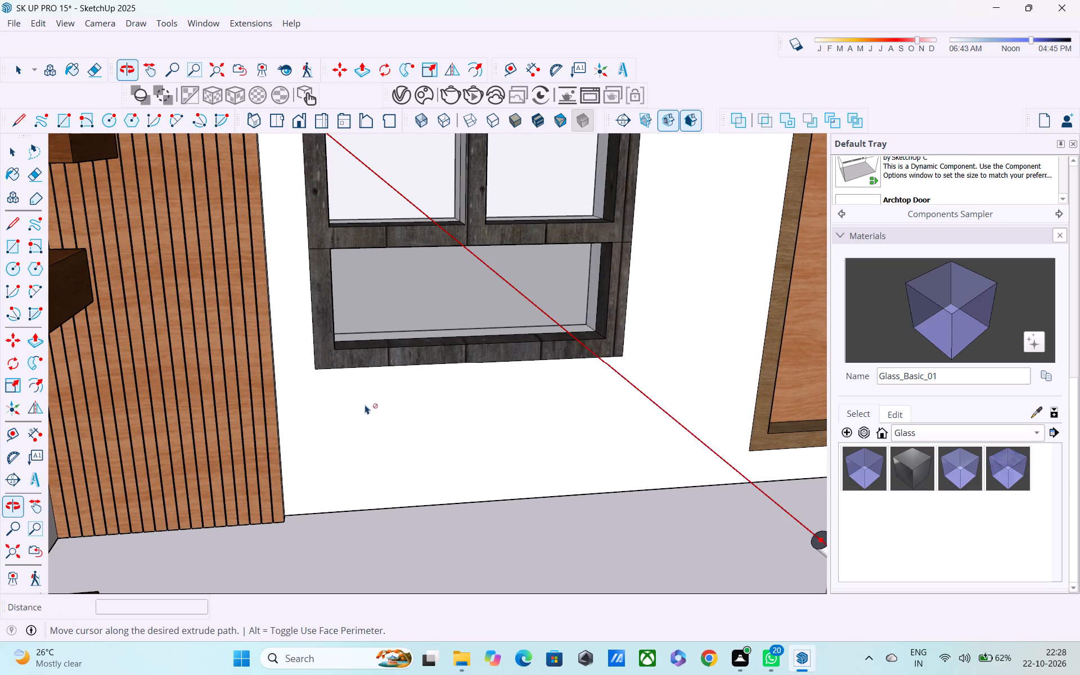
middle_click_drag(246, 248, 377, 441, "shift")
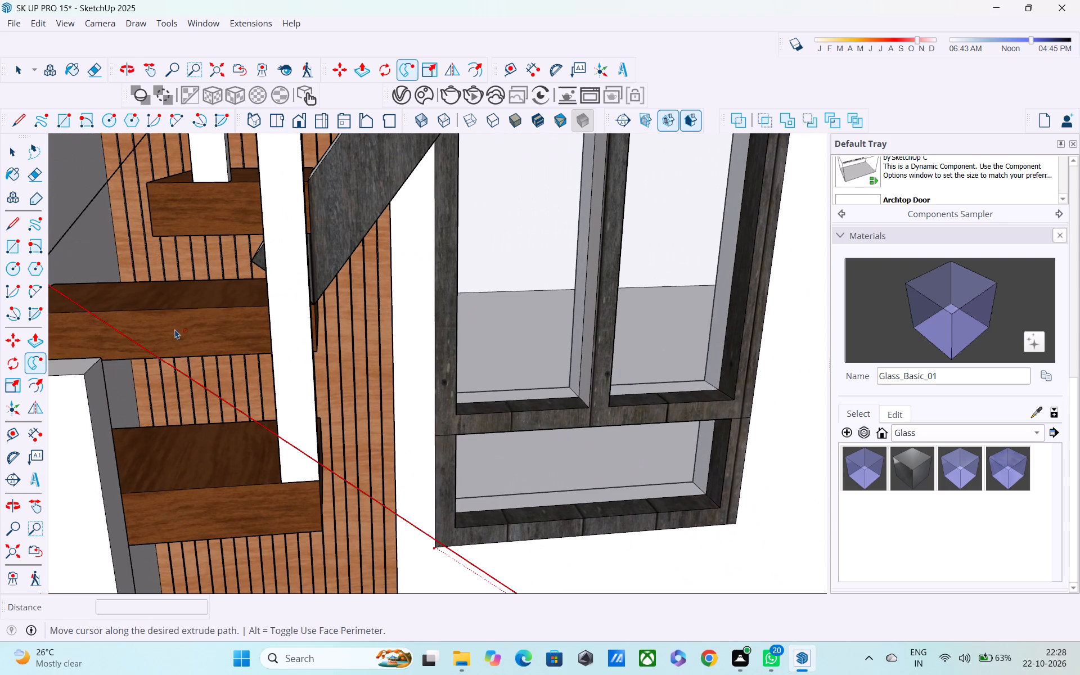
middle_click_drag(173, 330, 316, 333, "shift")
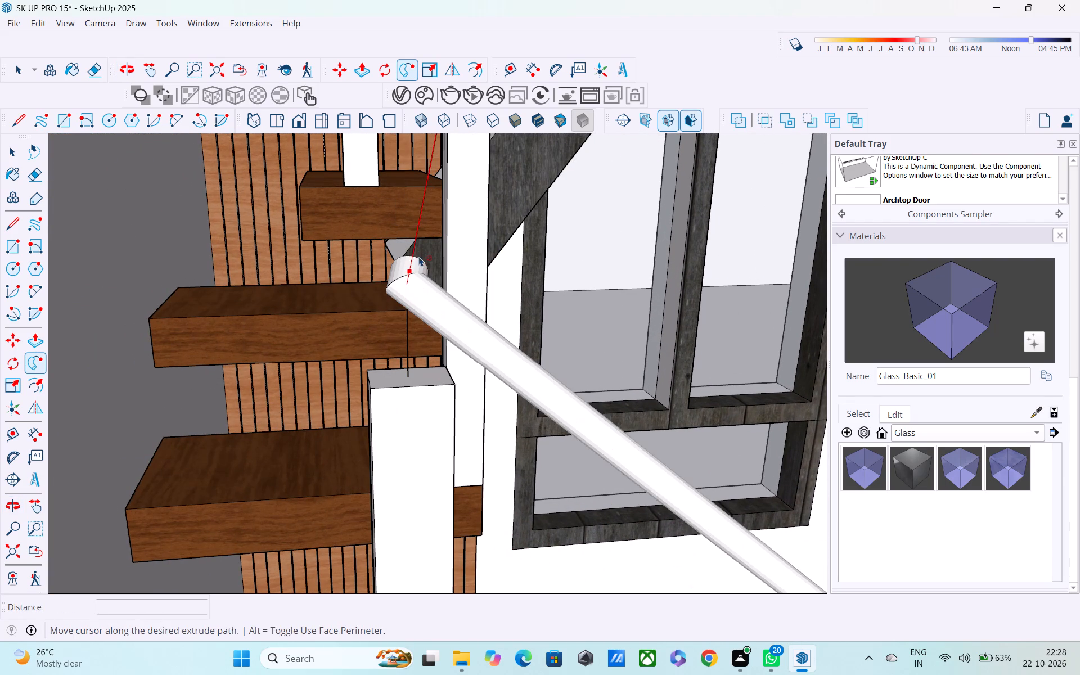
middle_click_drag(417, 214, 376, 487)
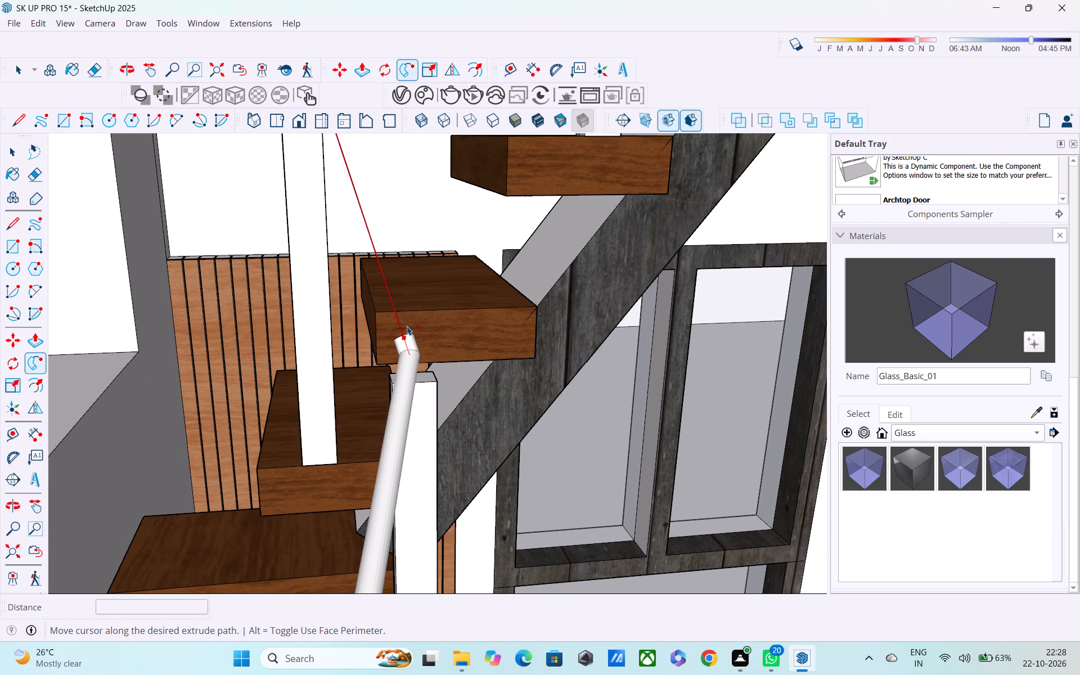
middle_click_drag(360, 237, 390, 538)
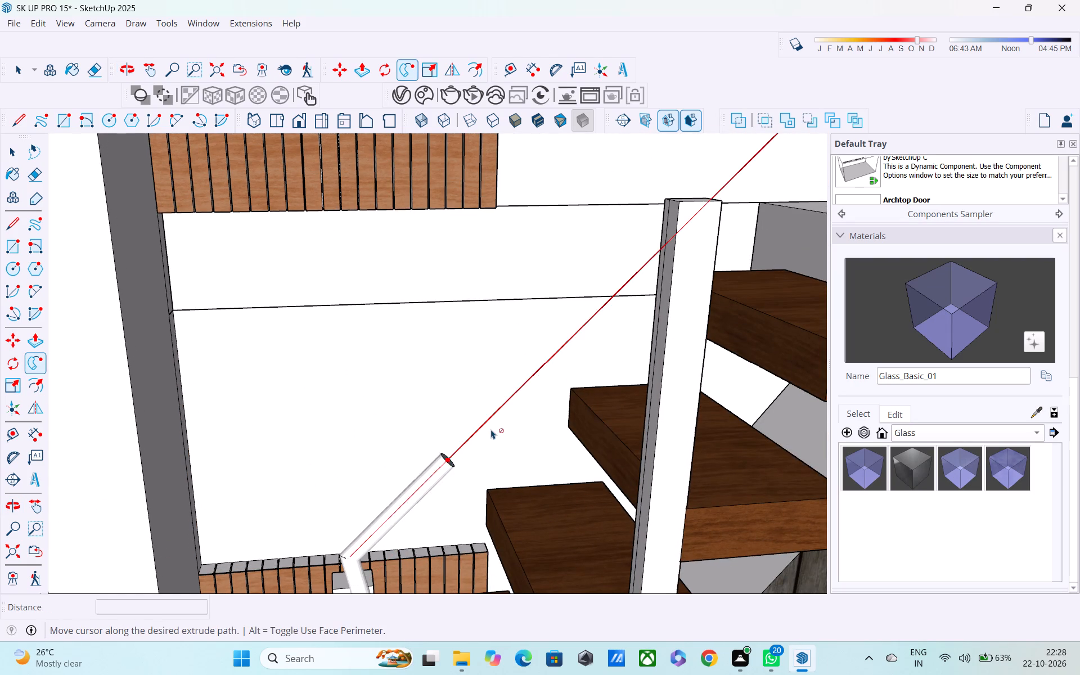
scroll(491, 429, "down", 1)
middle_click_drag(491, 429, 381, 533)
middle_click_drag(533, 354, 406, 469)
middle_click_drag(704, 233, 598, 316)
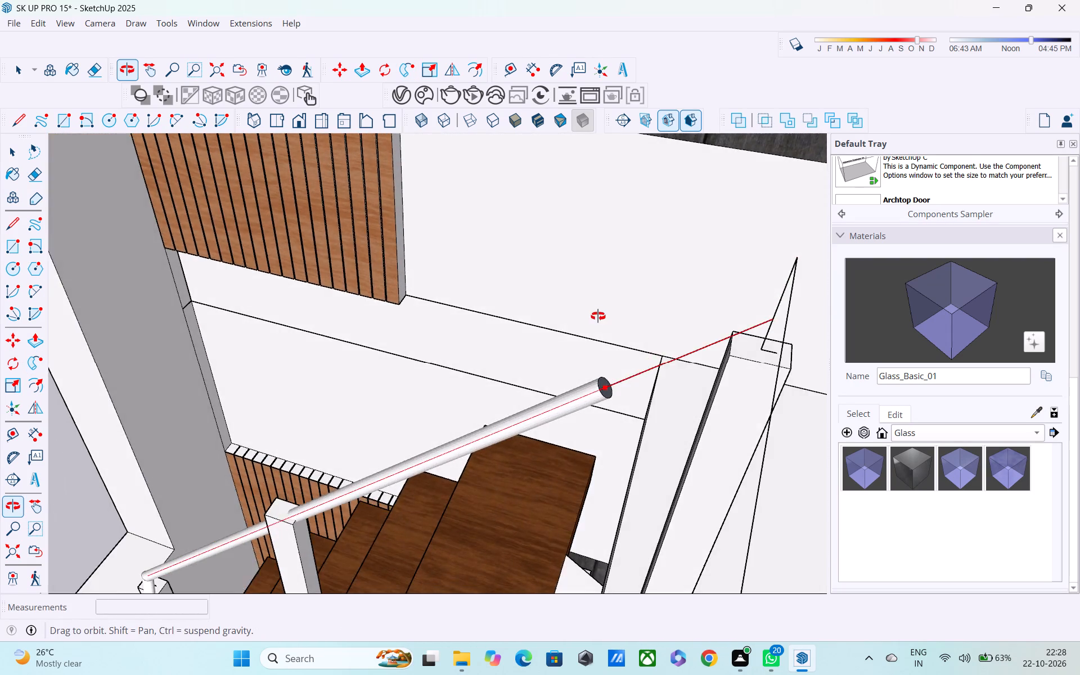
middle_click_drag(598, 316, 719, 319)
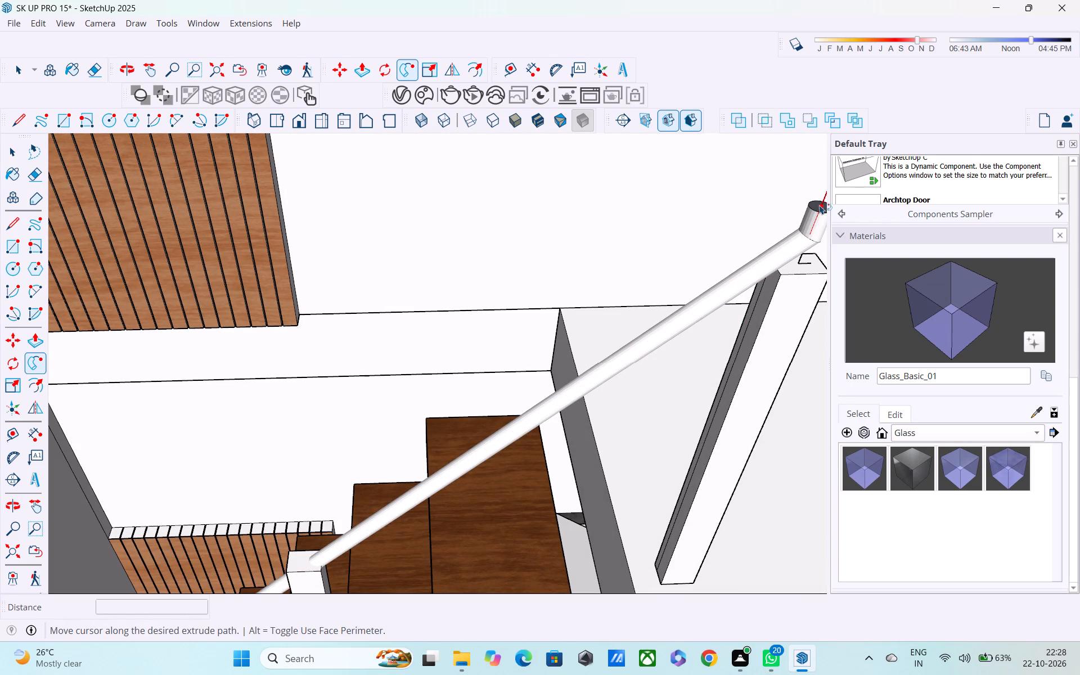
middle_click_drag(822, 201, 628, 276)
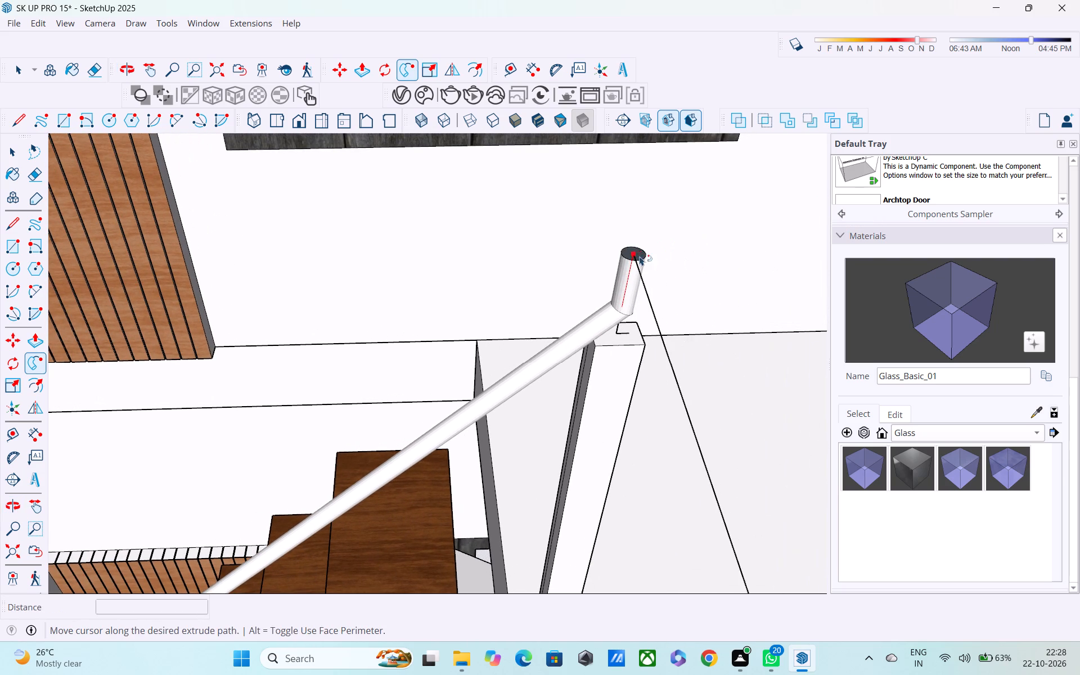
scroll(684, 415, "down", 1)
middle_click_drag(680, 404, 679, 383)
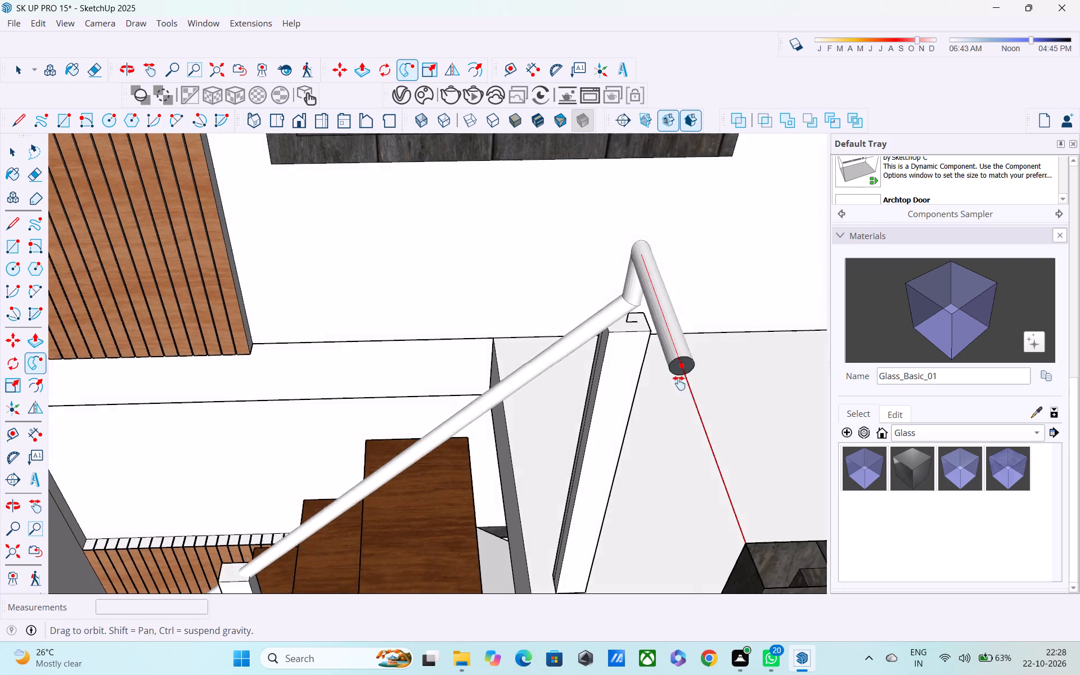
middle_click_drag(679, 383, 646, 237)
middle_click_drag(657, 257, 675, 545)
left_click(701, 547)
middle_click_drag(681, 550, 646, 473)
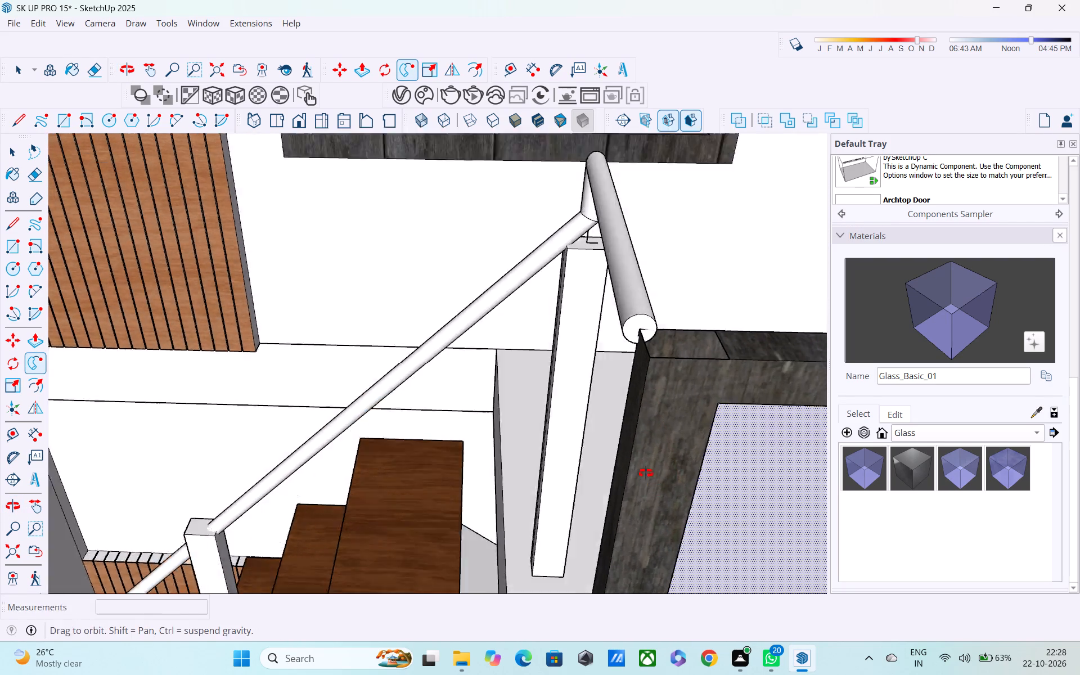
middle_click_drag(646, 473, 577, 352)
scroll(561, 330, "down", 15)
middle_click_drag(548, 406, 573, 271)
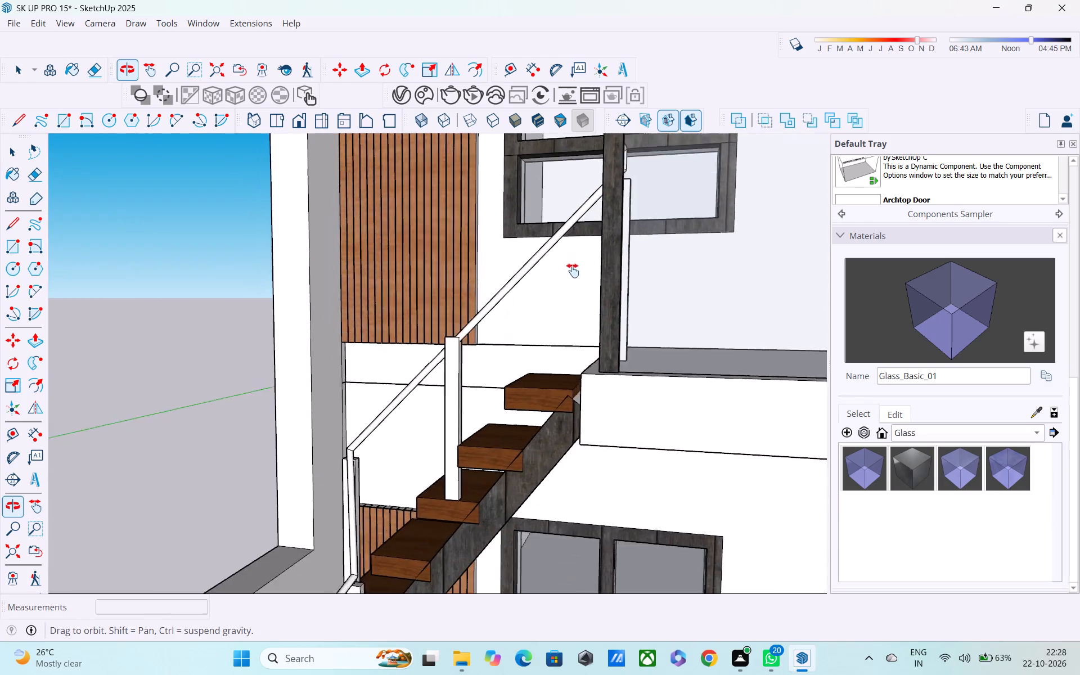
middle_click_drag(573, 271, 583, 214)
scroll(584, 217, "down", 7)
middle_click_drag(581, 296, 543, 246)
key("space")
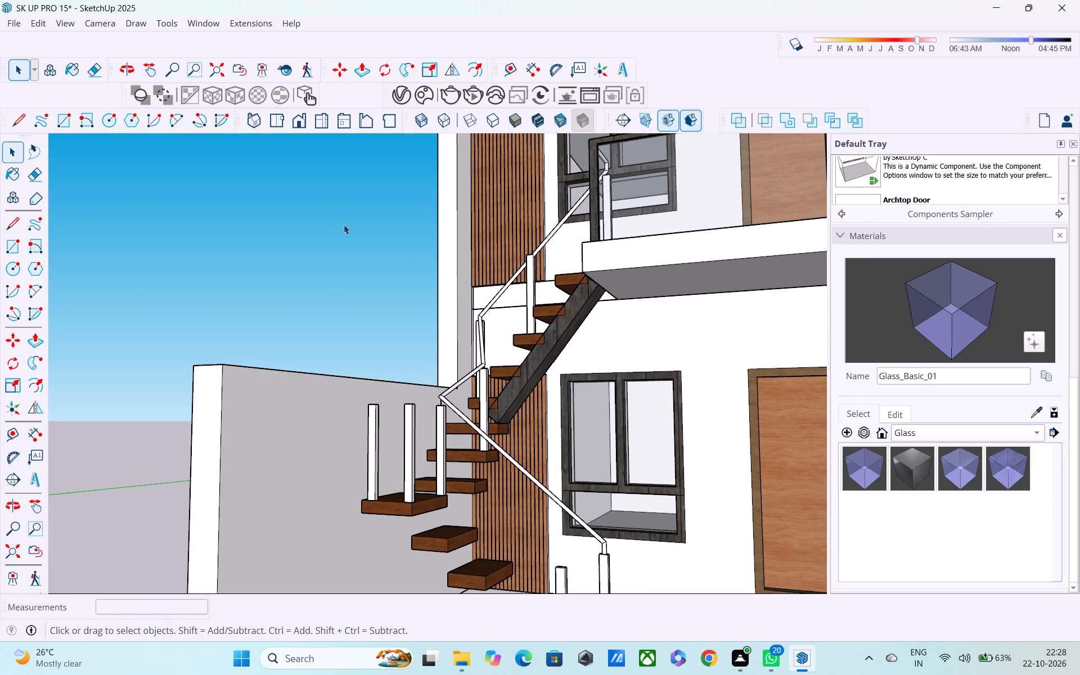
left_click(286, 209)
Push/Pull the top of the landing's inner post up about 1 9/16" toward the handrail bend above it.
middle_click_drag(367, 438, 119, 452)
scroll(343, 466, "up", 3)
middle_click_drag(379, 444, 396, 490)
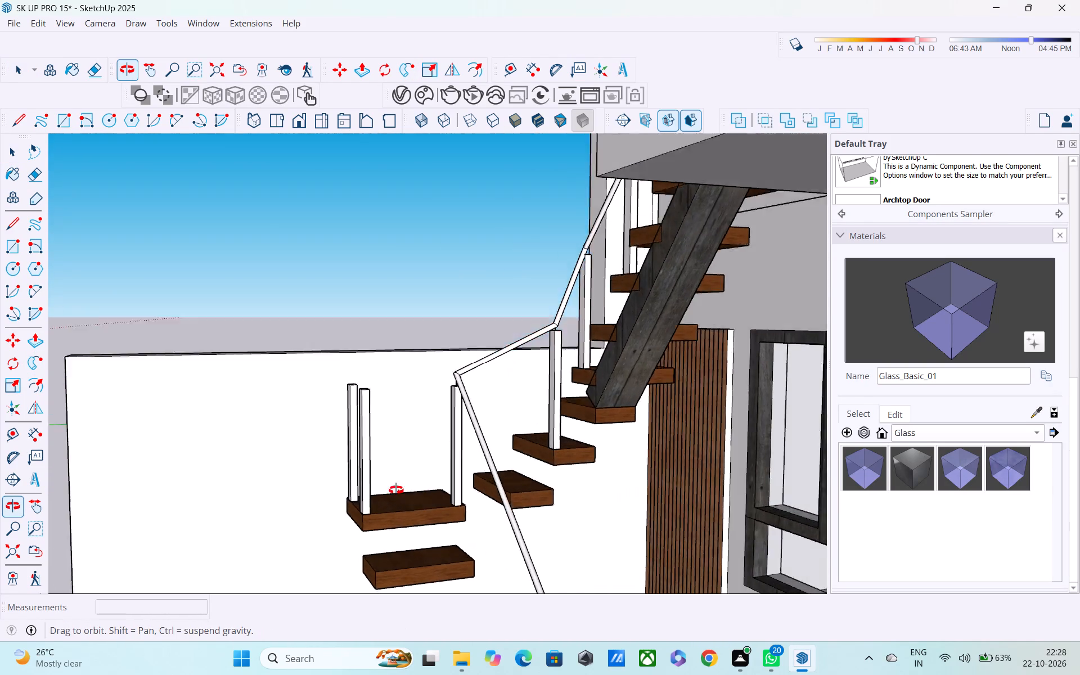
middle_click_drag(396, 490, 746, 503)
scroll(489, 473, "down", 2)
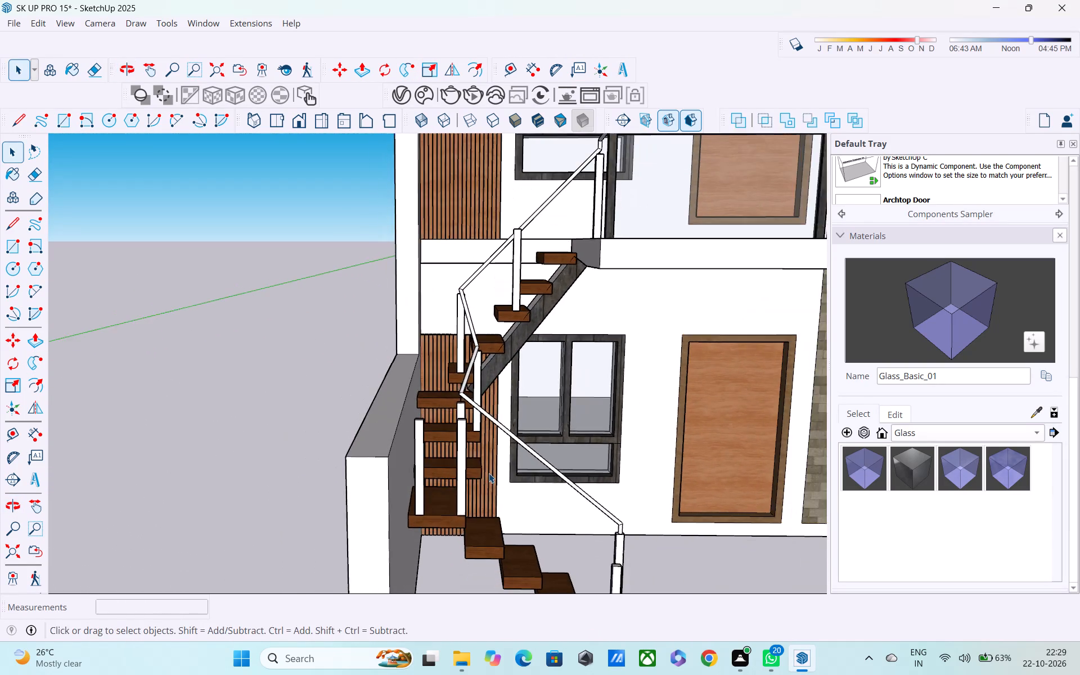
middle_click_drag(489, 472, 574, 521)
middle_click_drag(507, 483, 466, 449)
scroll(496, 473, "up", 1)
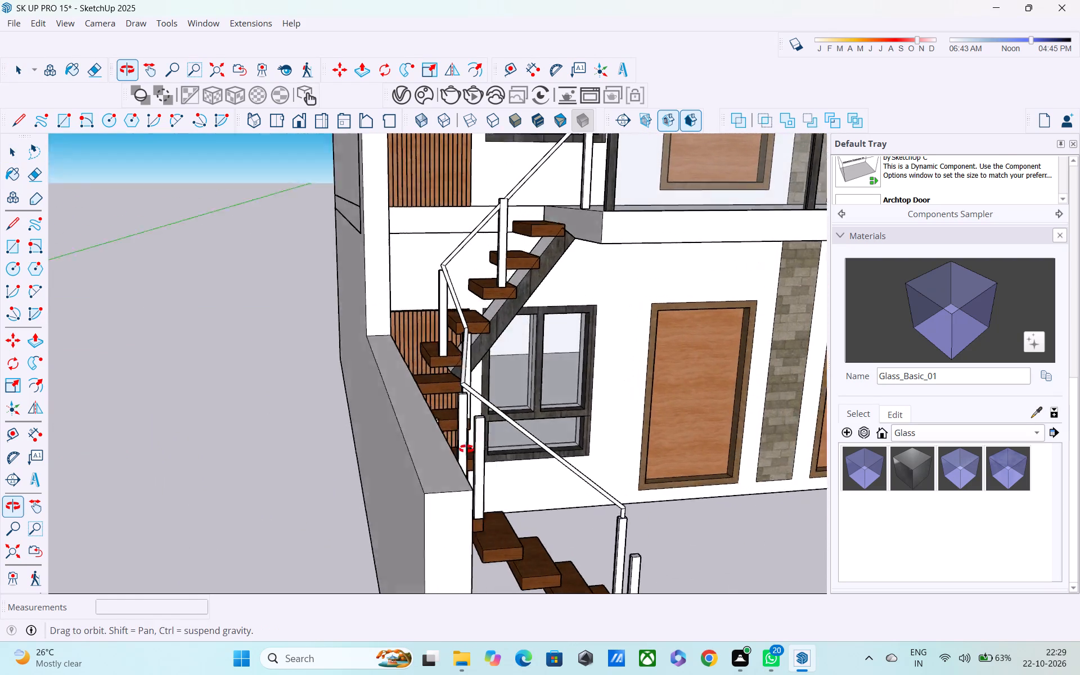
middle_click_drag(466, 449, 385, 421)
scroll(427, 490, "up", 4)
scroll(438, 368, "up", 11)
scroll(444, 316, "up", 2)
middle_click_drag(444, 316, 472, 311)
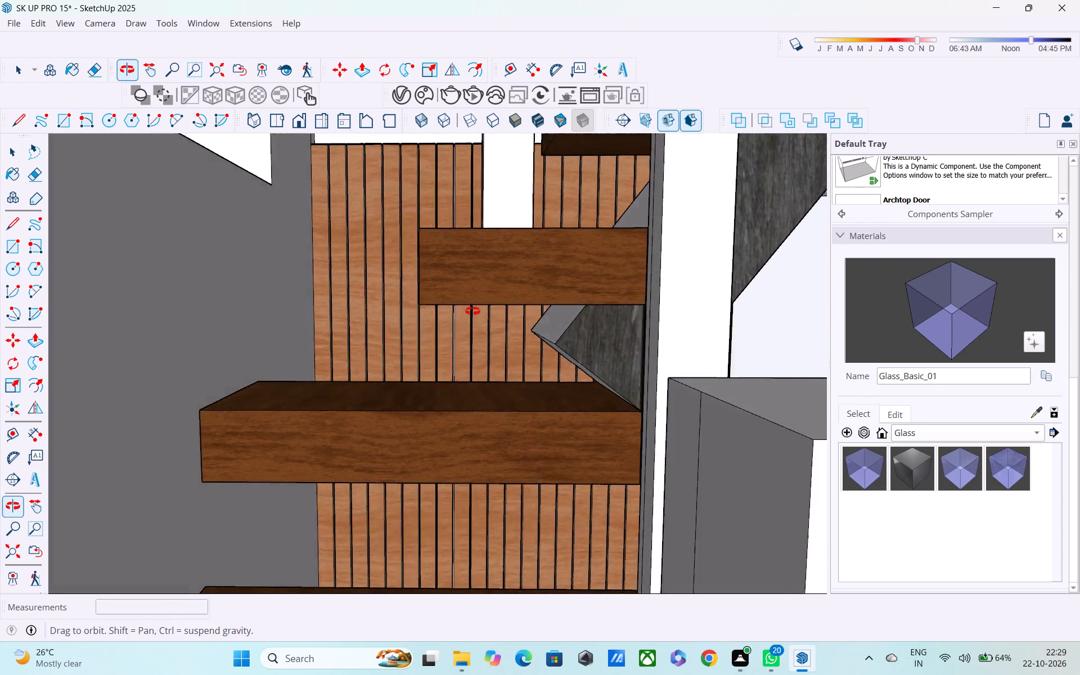
middle_click_drag(472, 311, 454, 310)
scroll(452, 303, "down", 5)
middle_click_drag(458, 317, 472, 352)
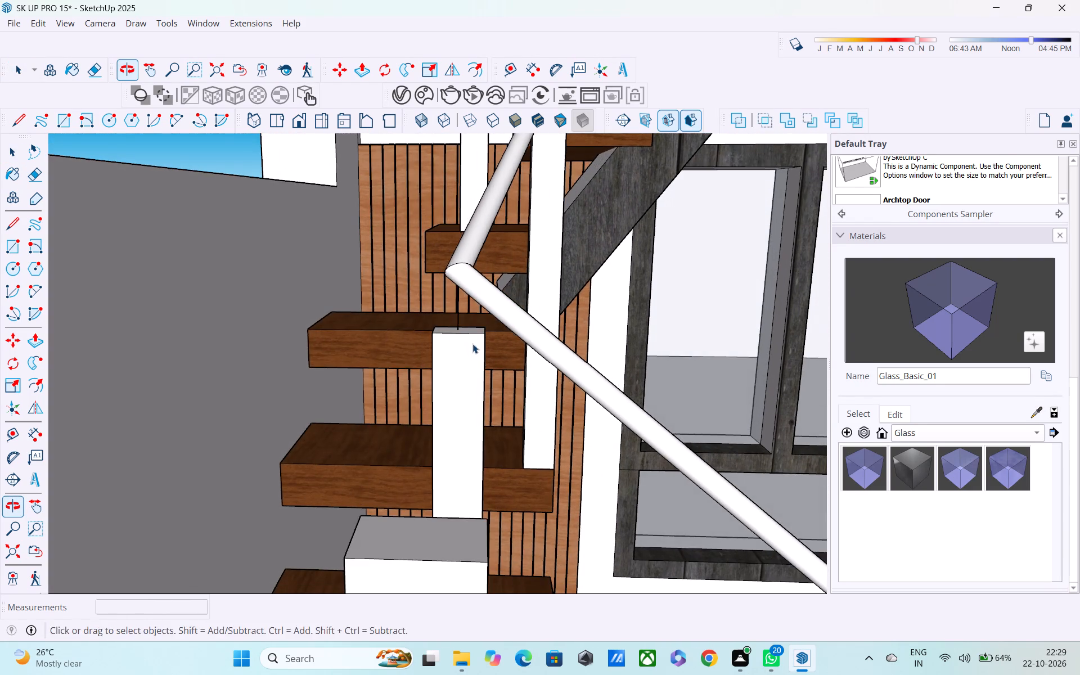
middle_click_drag(468, 332, 484, 405)
scroll(472, 371, "up", 5)
double_click(466, 324)
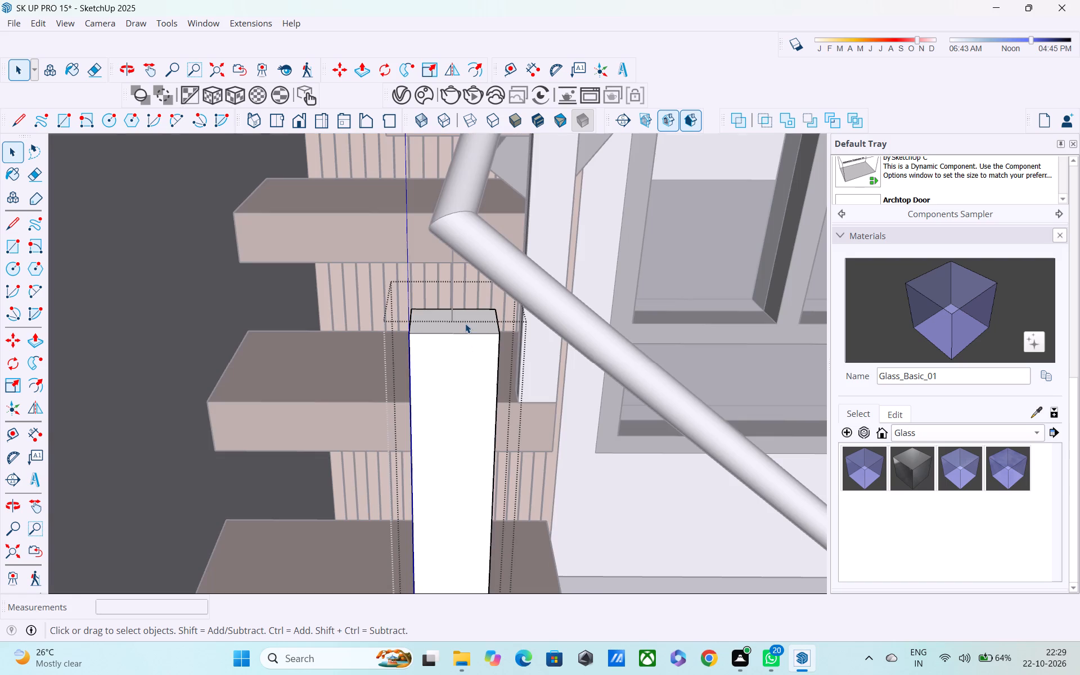
key("p")
left_click(456, 316)
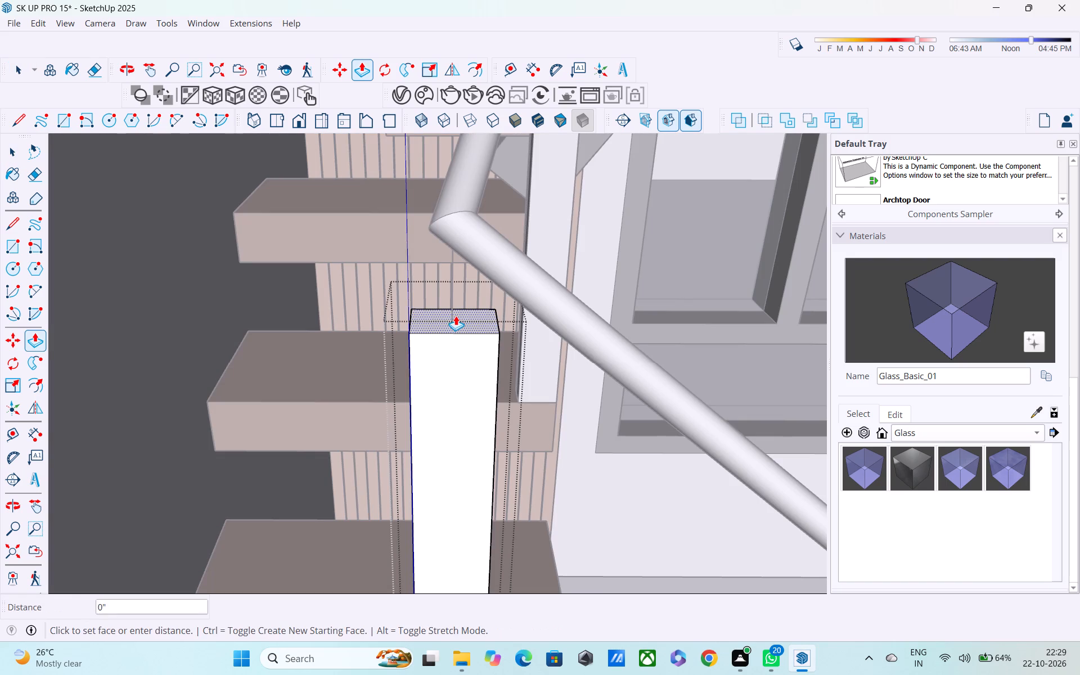
left_click(459, 265)
scroll(471, 346, "down", 8)
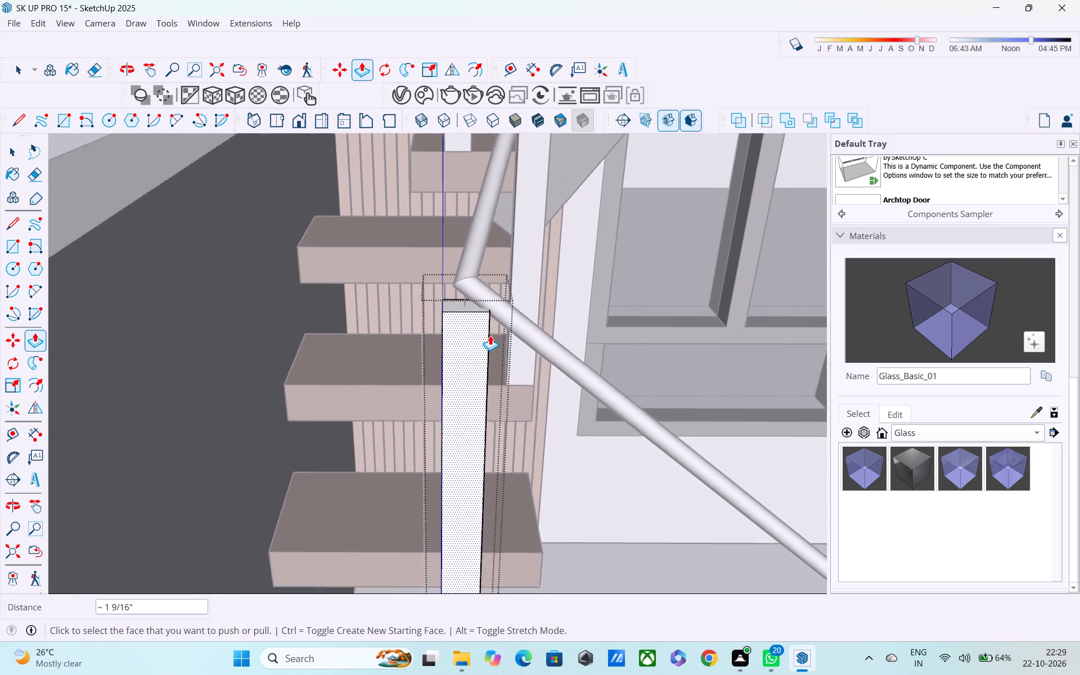
scroll(490, 335, "down", 1)
middle_click_drag(452, 344, 407, 328)
scroll(403, 323, "down", 4)
key("space")
left_click(170, 168)
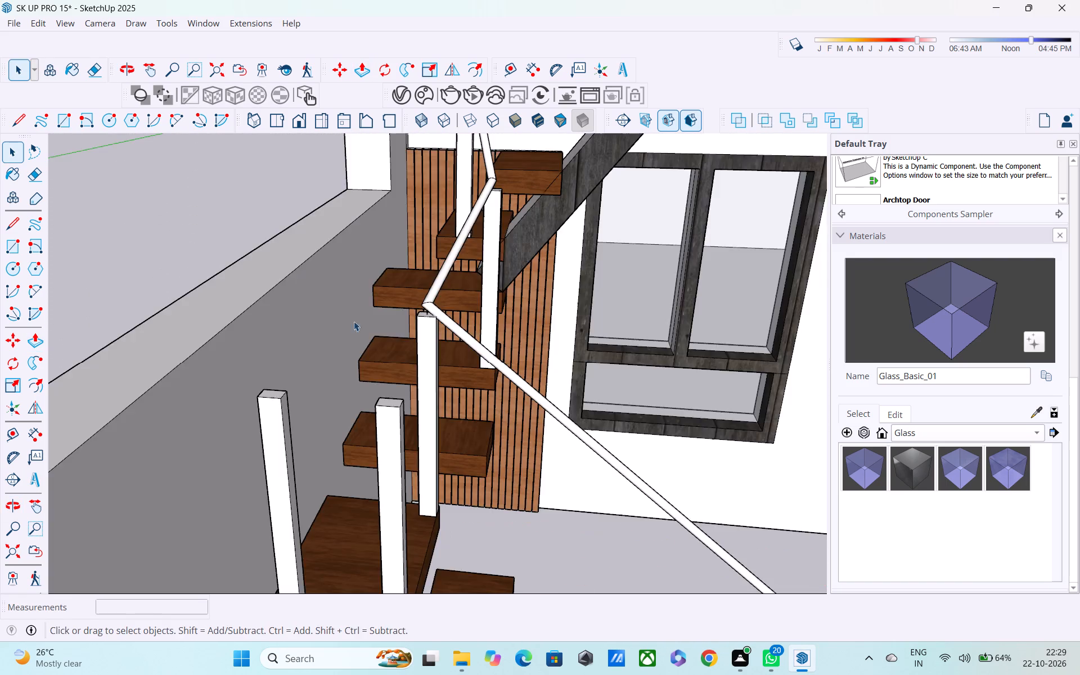
Move the bottom step's outer post about 2 1/16" inward along the green axis, into the tread's edge.
middle_click_drag(373, 353, 241, 242)
scroll(344, 353, "down", 4)
middle_click_drag(362, 366, 385, 279)
scroll(363, 346, "down", 1)
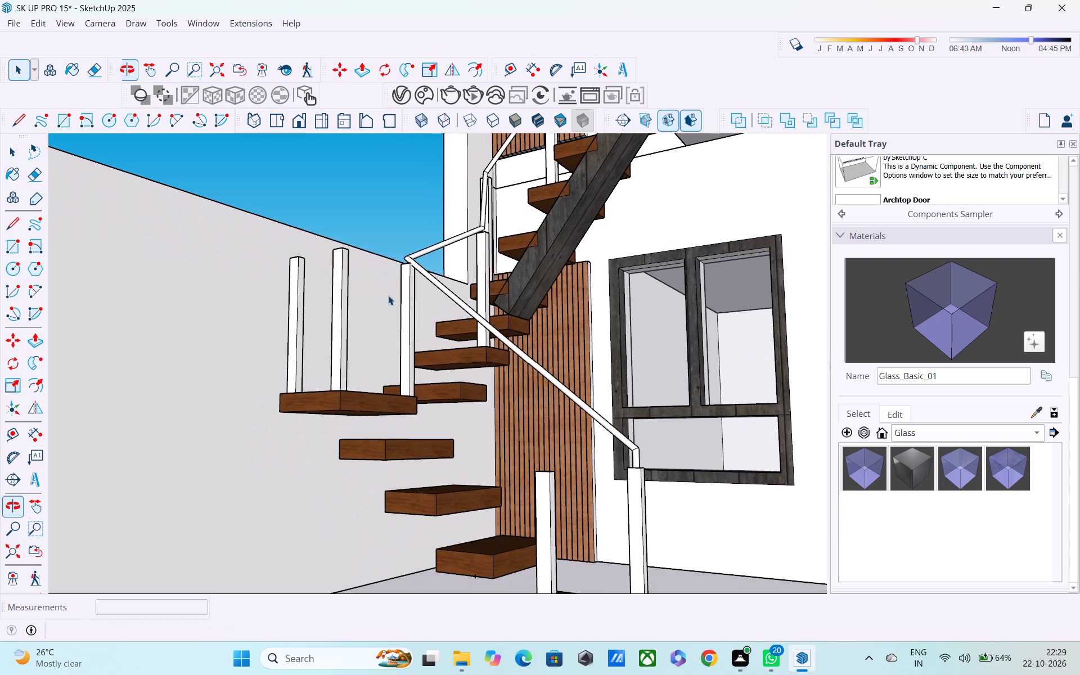
middle_click(390, 321)
scroll(390, 321, "up", 2)
middle_click_drag(389, 341, 192, 390)
scroll(264, 408, "down", 4)
middle_click_drag(308, 432, 245, 416)
scroll(291, 508, "up", 2)
middle_click_drag(291, 510, 370, 444)
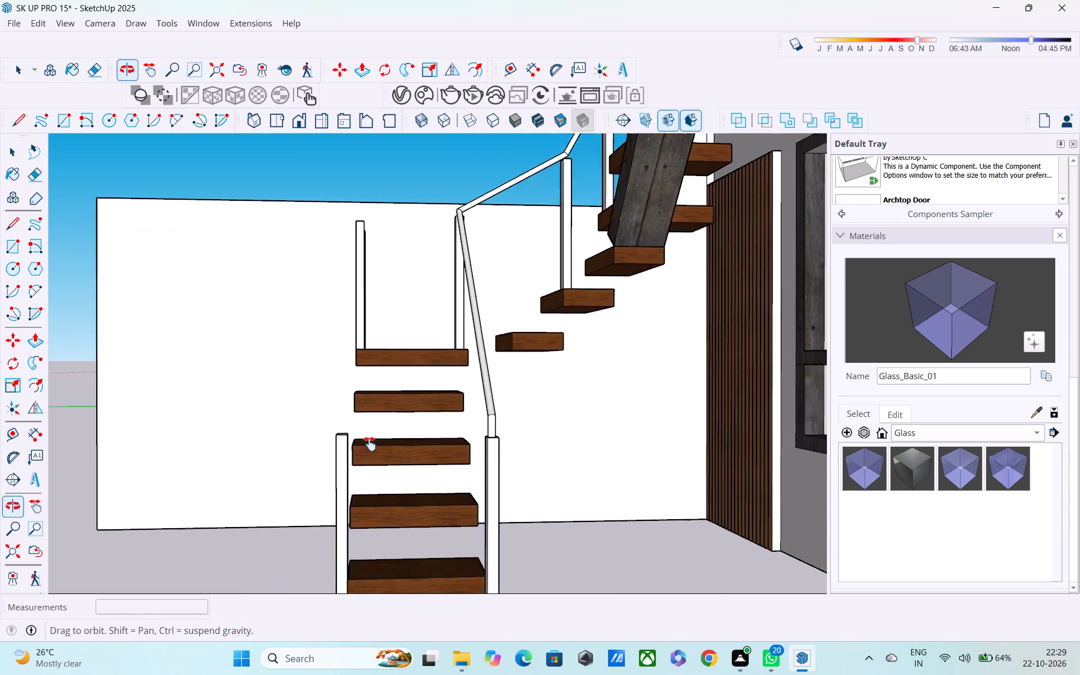
middle_click_drag(370, 444, 373, 440)
scroll(370, 518, "up", 2)
middle_click_drag(373, 507, 432, 407)
left_click(414, 485)
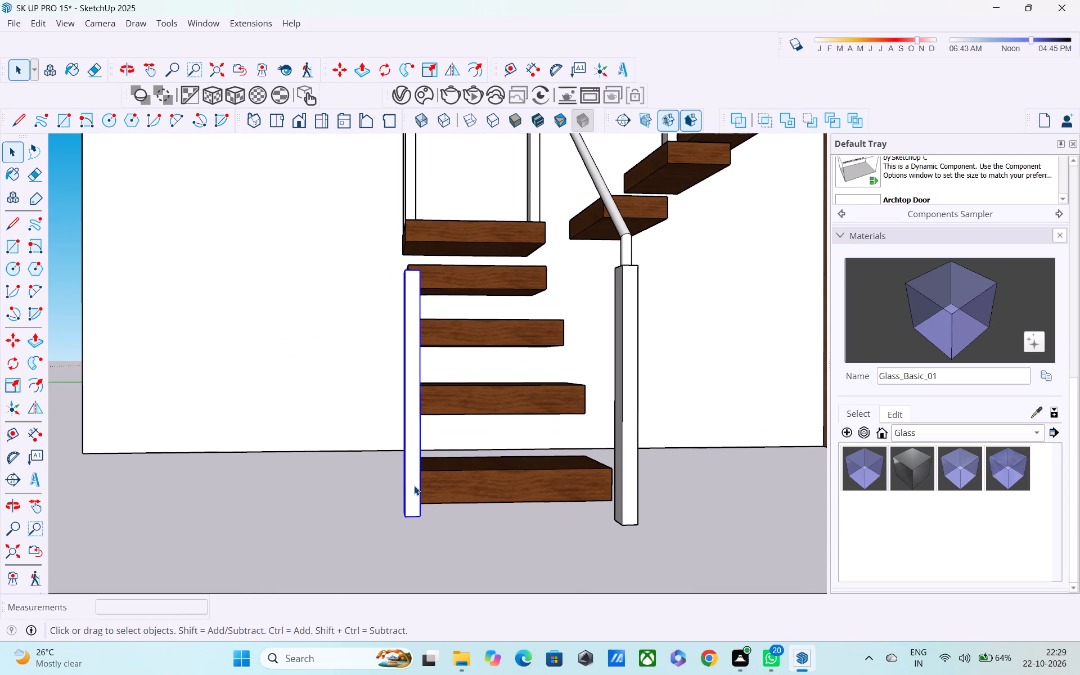
key("m")
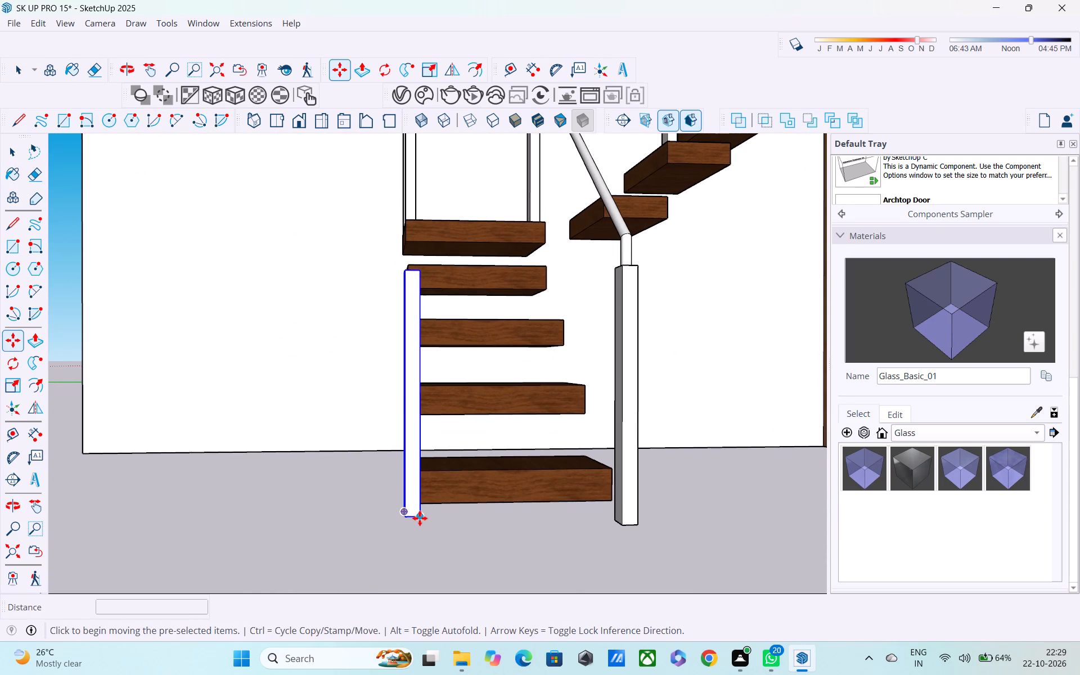
left_click(420, 518)
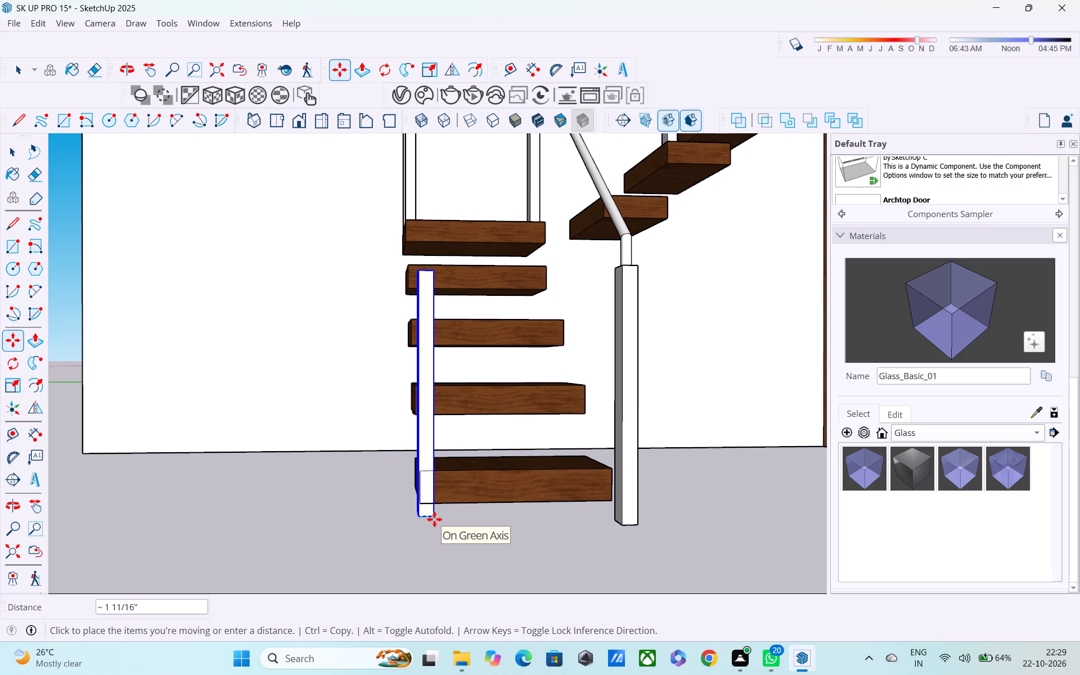
left_click(437, 524)
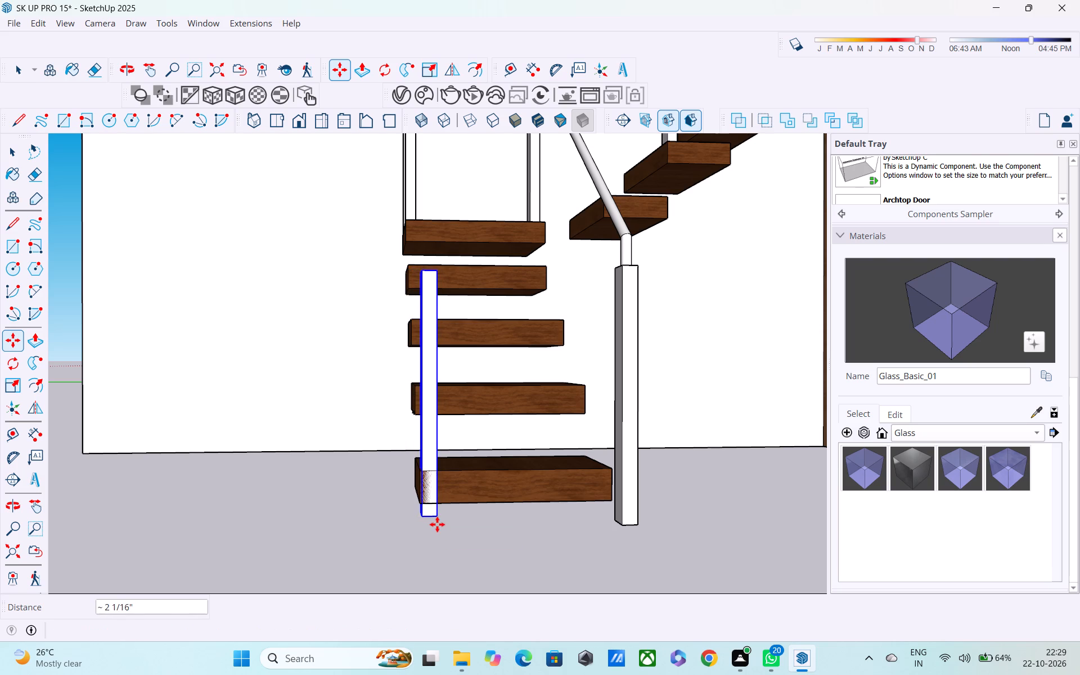
Move the bottom step's outer post about 7 15/16" along the red axis, out in front of the bottom tread.
middle_click_drag(437, 524, 482, 674)
scroll(476, 497, "down", 3)
middle_click_drag(474, 492, 343, 459)
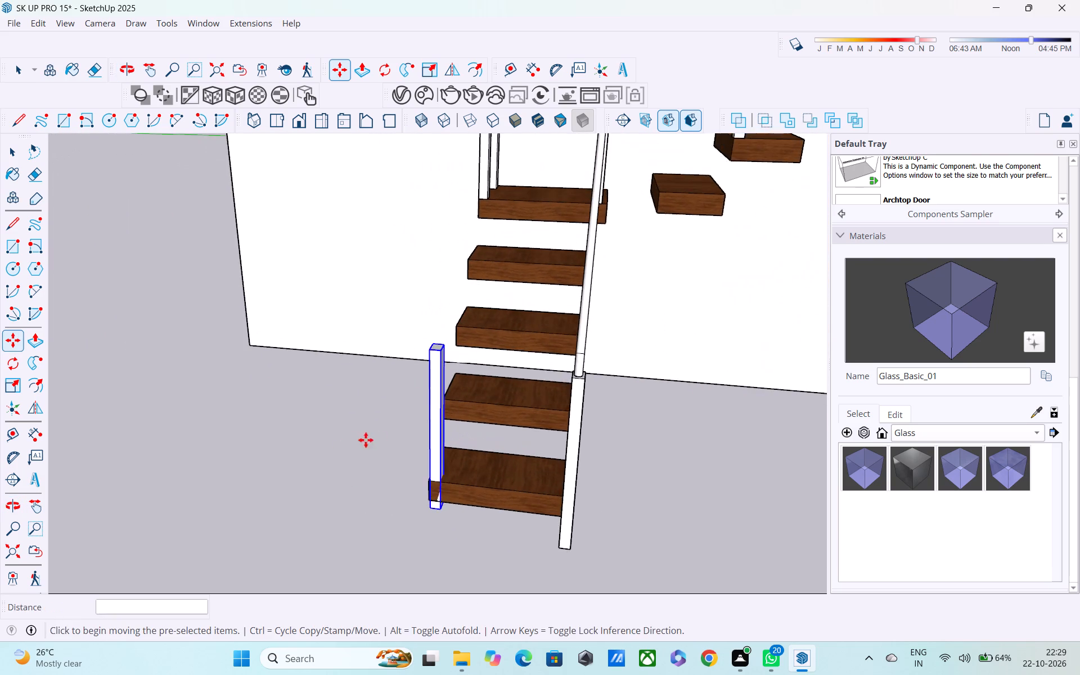
scroll(377, 438, "down", 4)
middle_click_drag(414, 438, 547, 592)
scroll(557, 583, "up", 4)
middle_click_drag(536, 507, 541, 622)
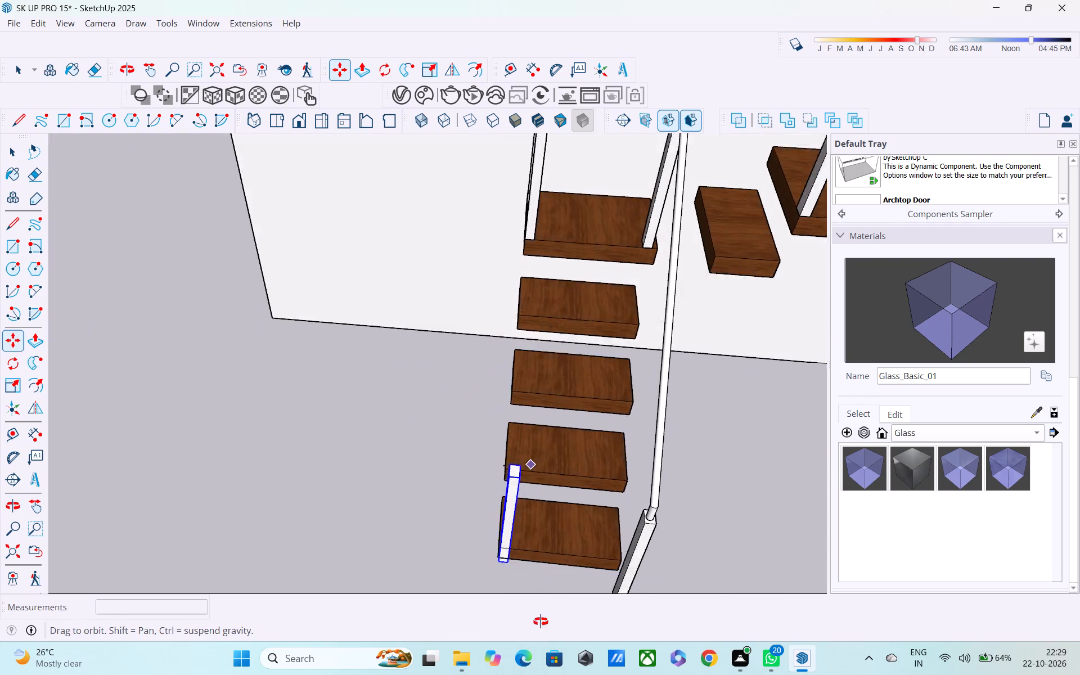
middle_click_drag(541, 622, 541, 649)
scroll(526, 488, "up", 8)
middle_click_drag(456, 577, 454, 573, "shift")
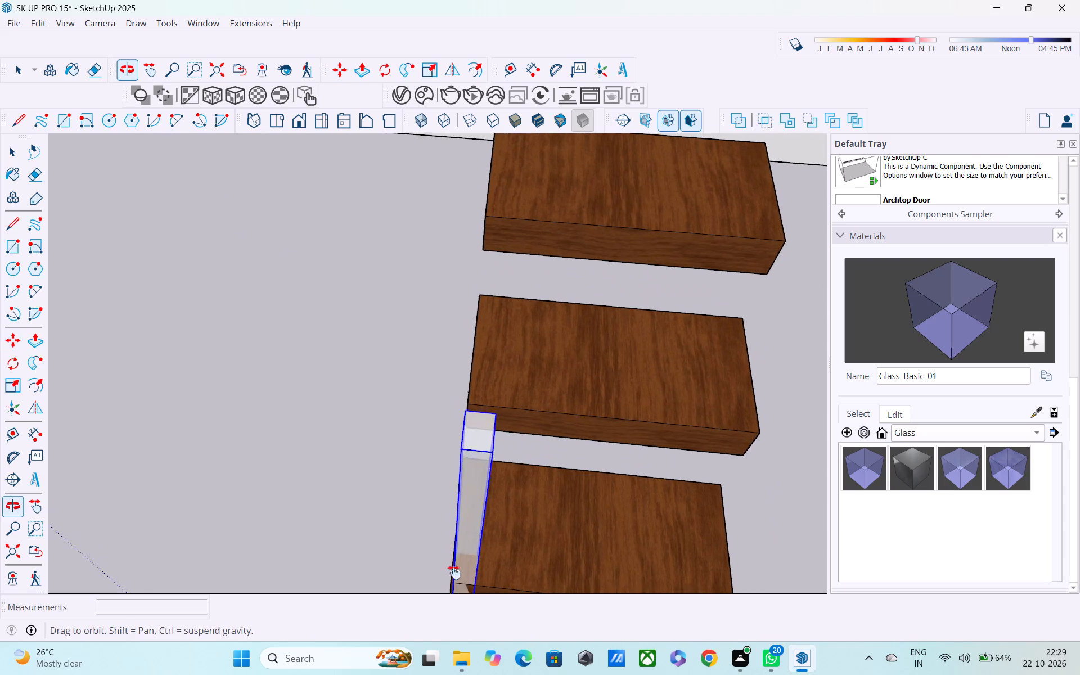
middle_click_drag(454, 573, 465, 402, "shift")
left_click(480, 447)
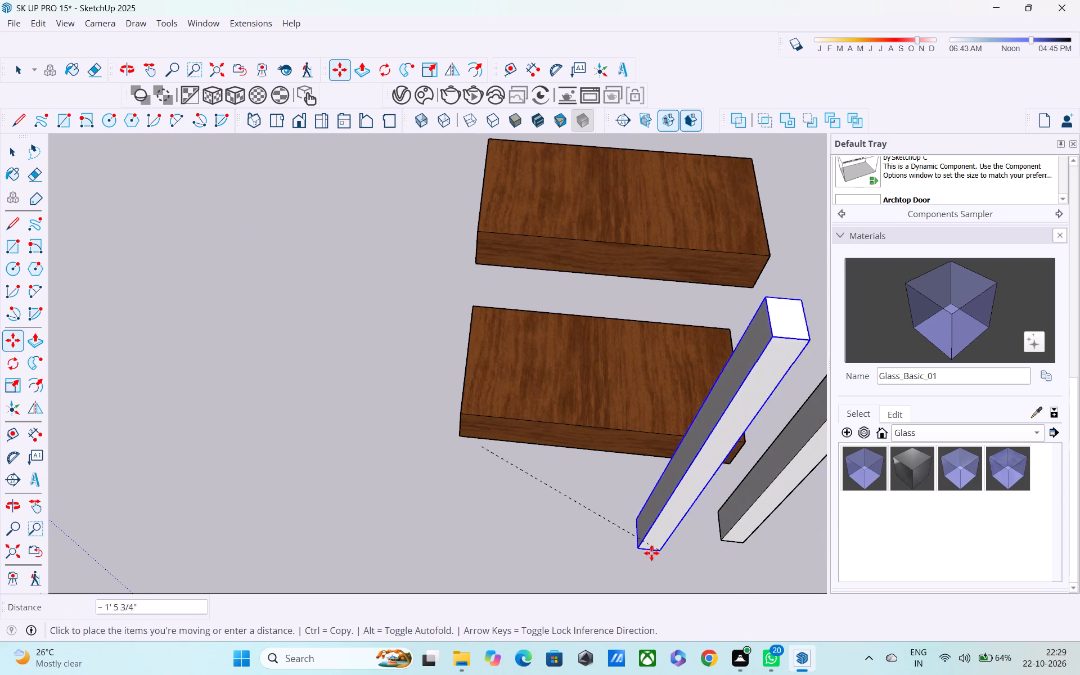
left_click(477, 529)
Draw a short guide line from the centre of the bottom outer post's top, plus a vertical line about 3 5/8" up from there.
middle_click_drag(481, 520, 511, 640)
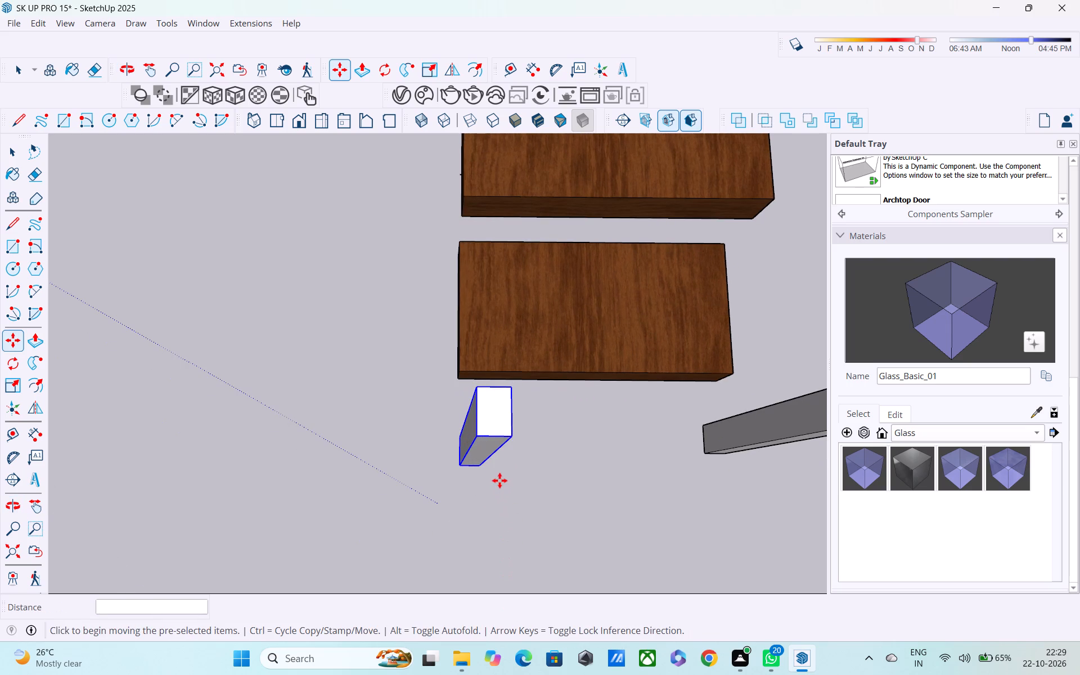
key("l")
left_click(496, 412)
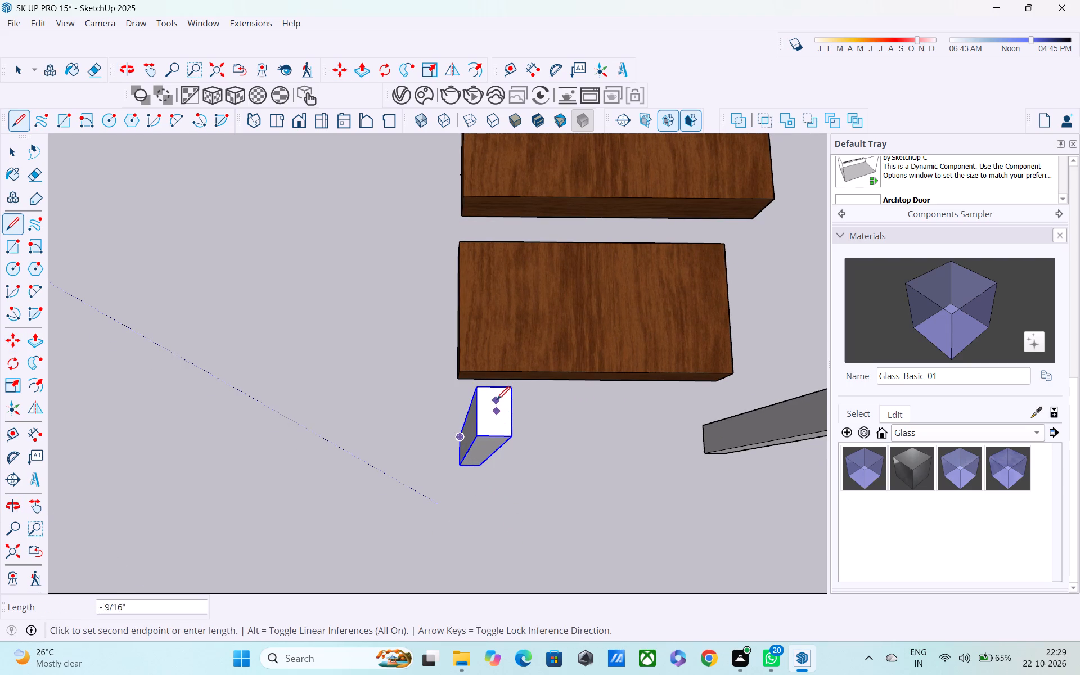
left_click(497, 396)
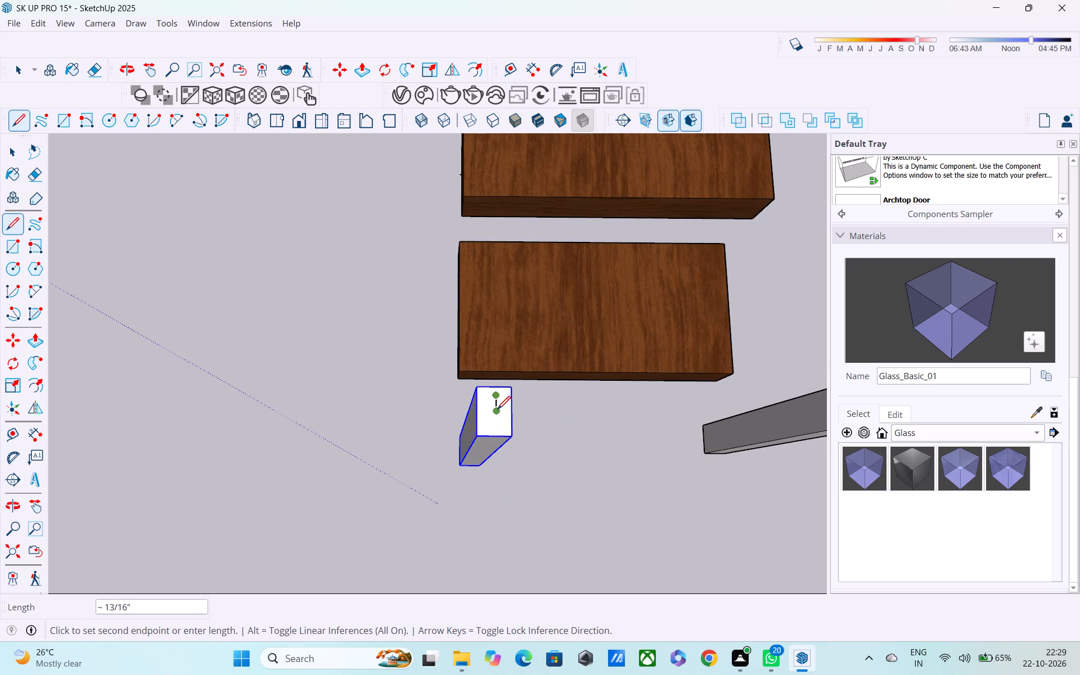
left_click(496, 411)
middle_click_drag(508, 413, 594, 415)
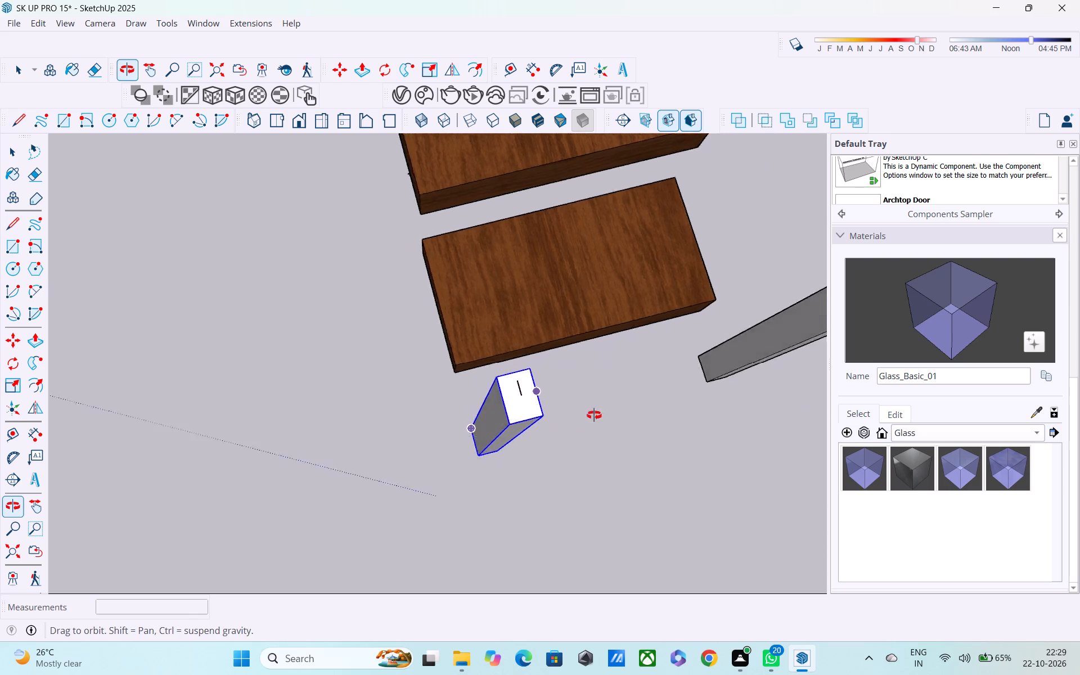
middle_click_drag(594, 415, 1030, 315)
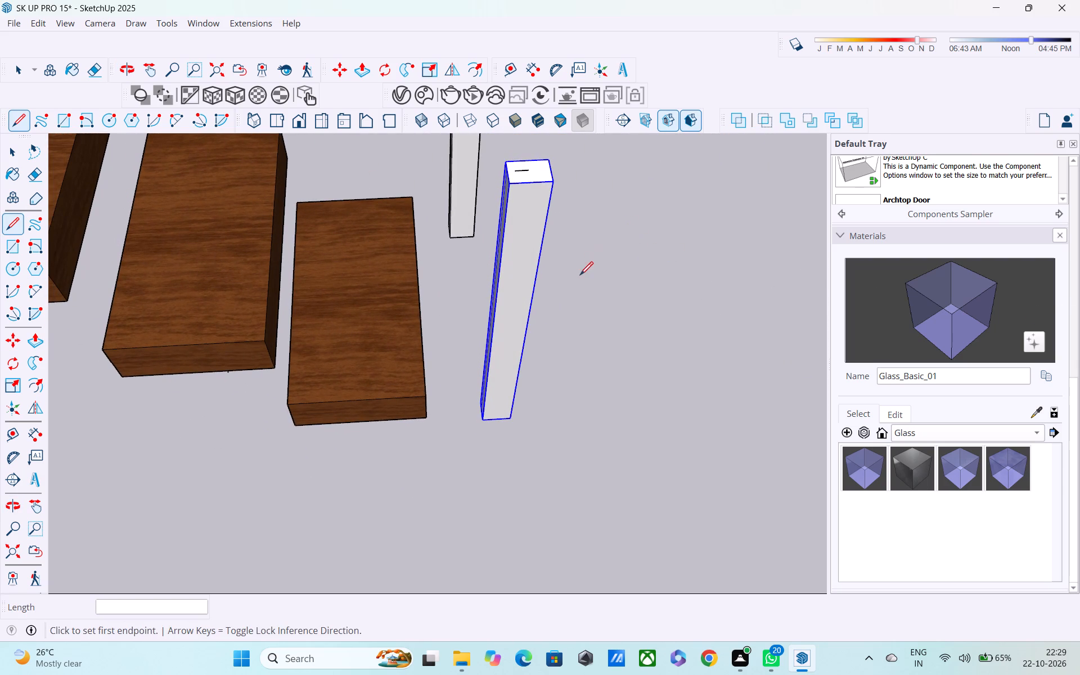
middle_click_drag(578, 292, 624, 530, "shift")
left_click(568, 381)
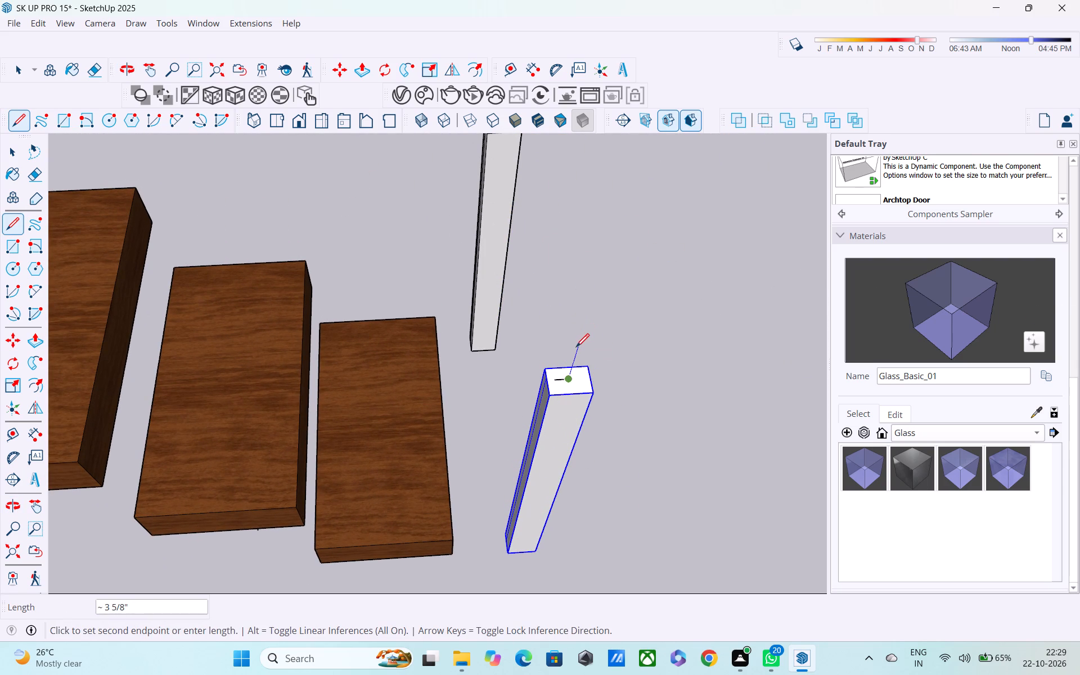
left_click(576, 349)
Draw a short guide line on top of the landing's outer post beside the lower steps, plus a vertical line about 4" up from its centre.
middle_click_drag(573, 393, 426, 338)
scroll(424, 342, "down", 3)
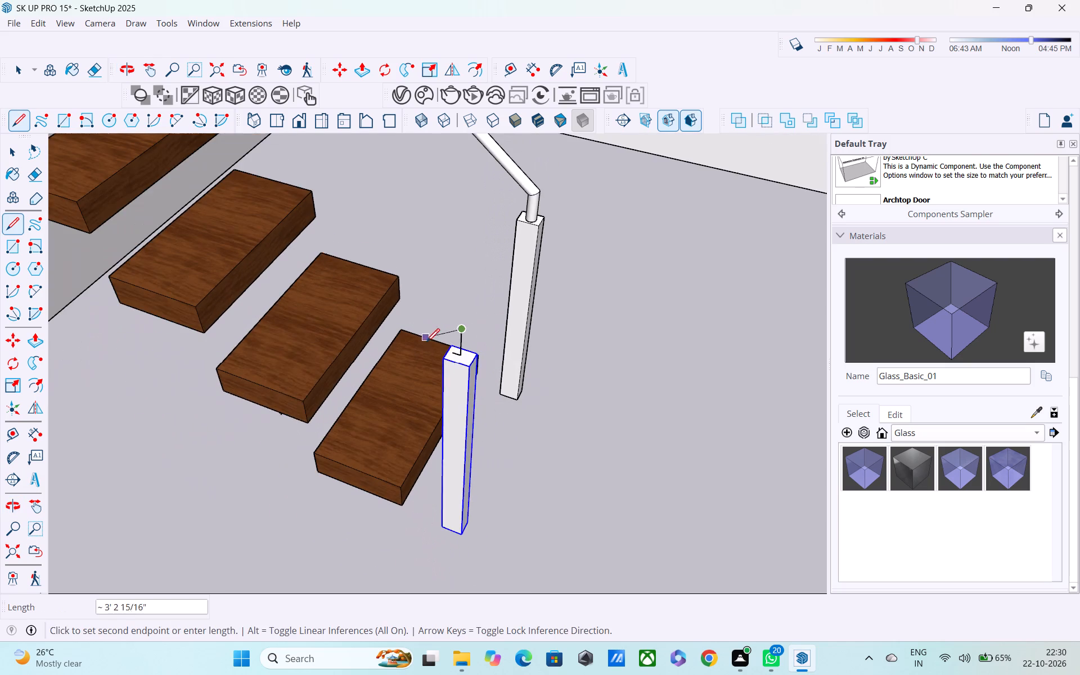
middle_click_drag(442, 351, 764, 578, "shift")
key("space")
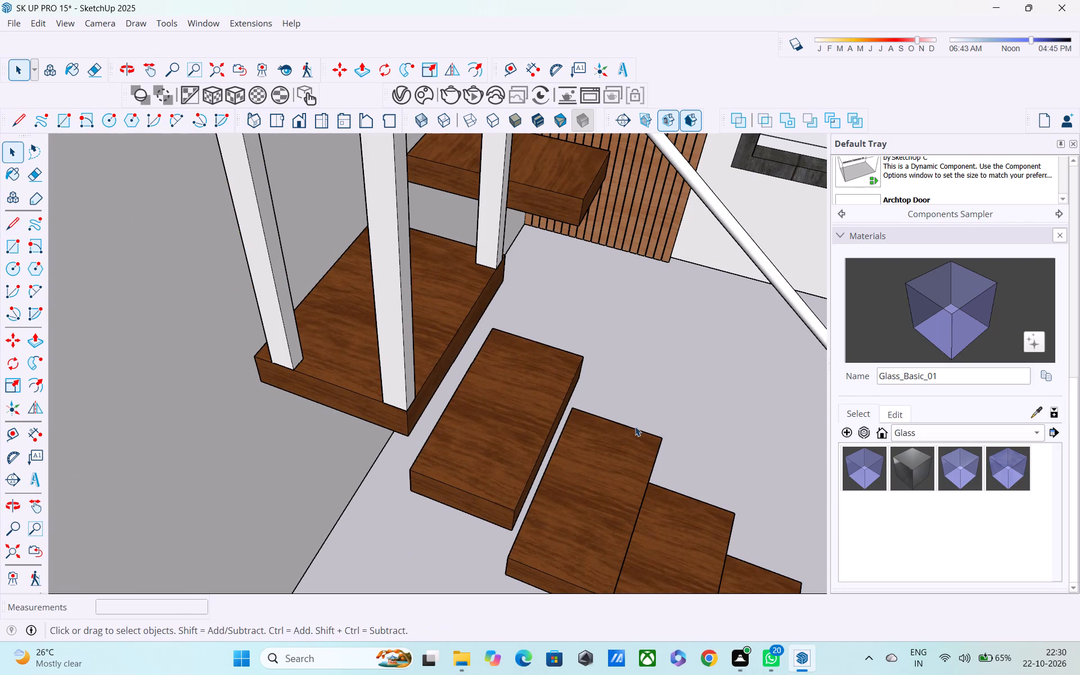
middle_click_drag(639, 448, 650, 514)
middle_click_drag(641, 513, 638, 587, "shift")
key("l")
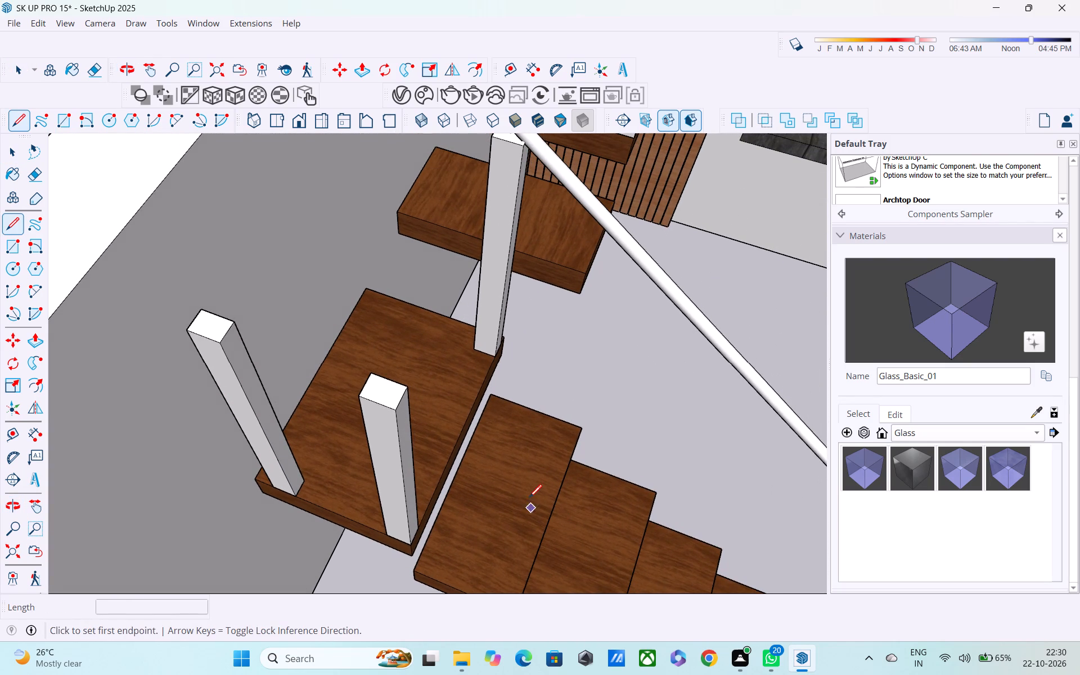
left_click(384, 390)
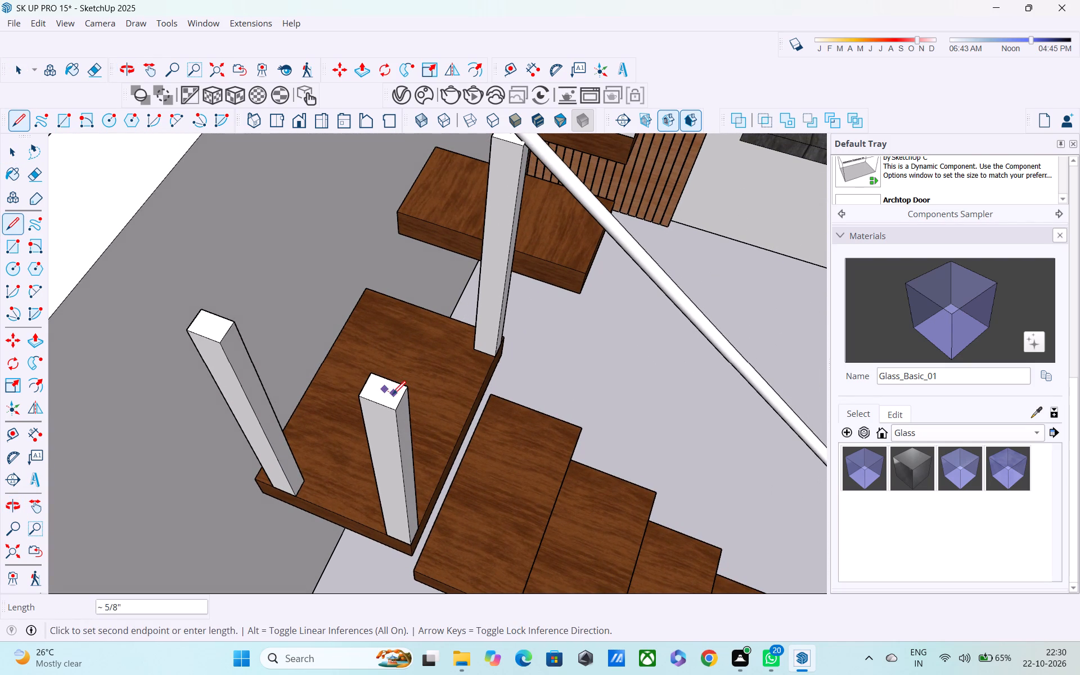
left_click(394, 397)
left_click(386, 392)
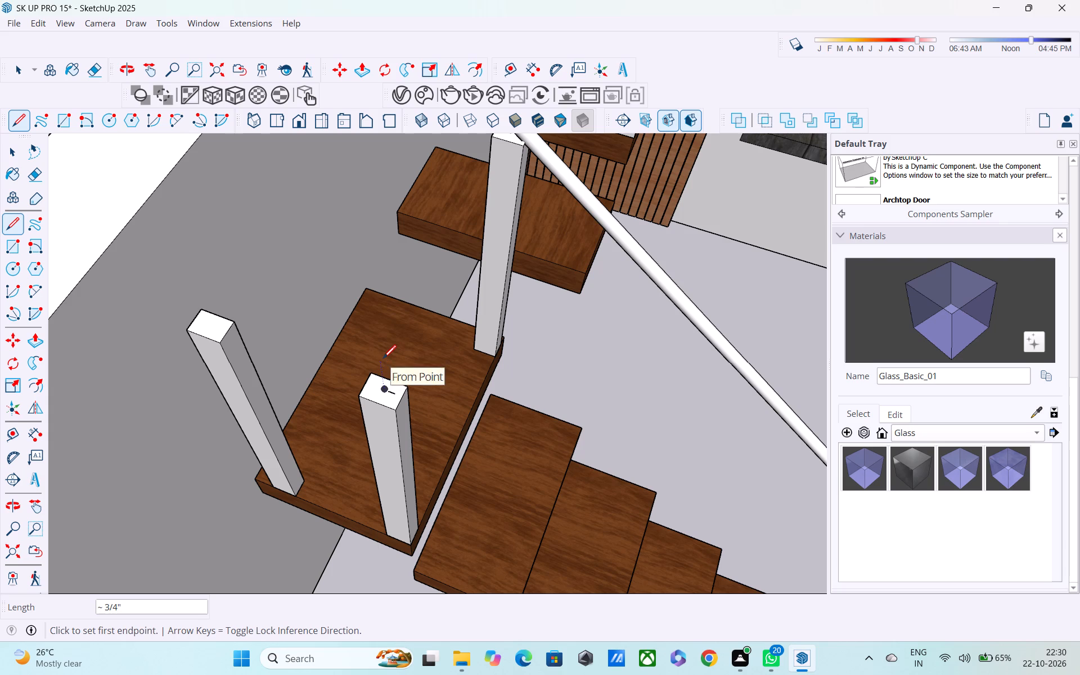
left_click(382, 359)
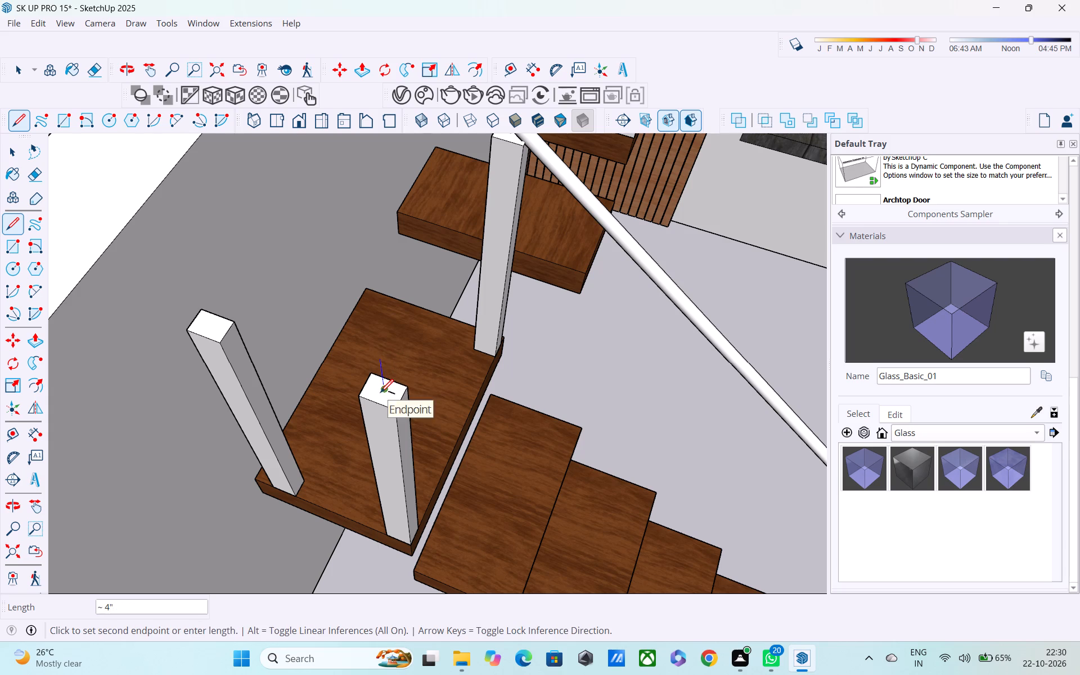
left_click(380, 394)
middle_click_drag(384, 394, 534, 314)
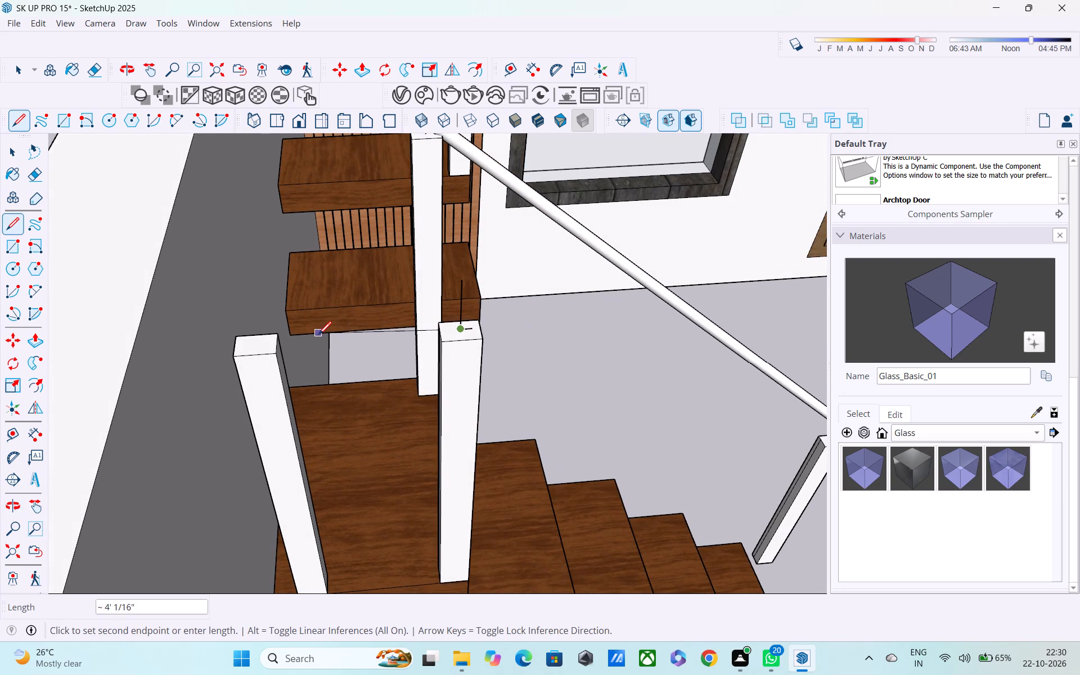
key("Escape")
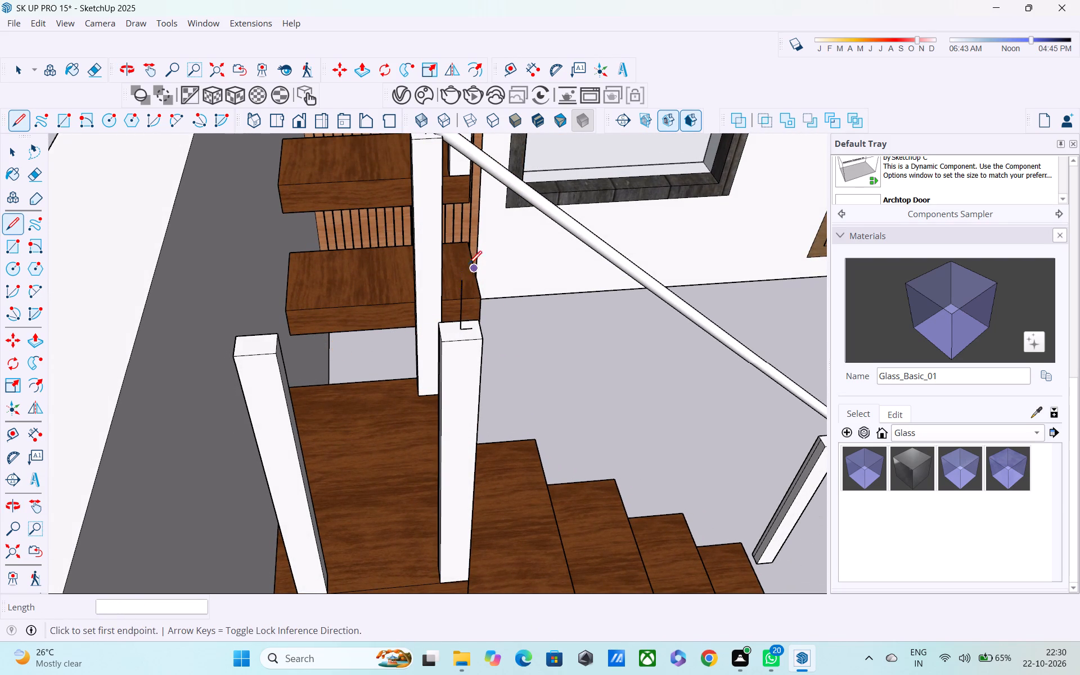
Extend the path from that vertical line's top along the red axis to above the landing's far corner post and down to its top.
left_click_drag(463, 277, 452, 277)
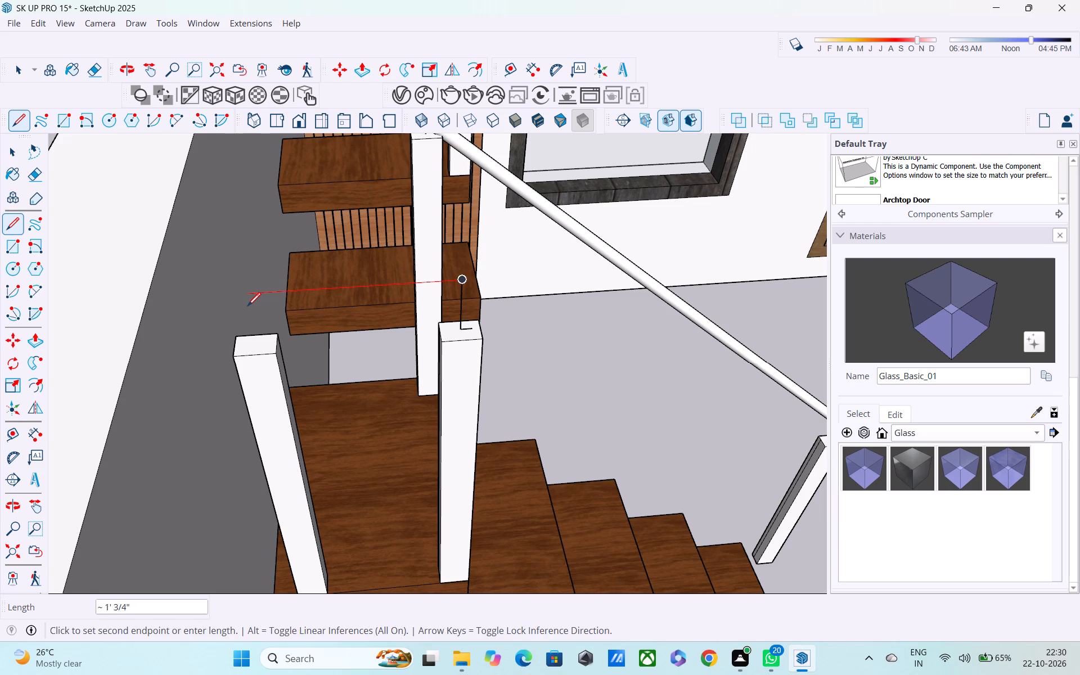
left_click(247, 307)
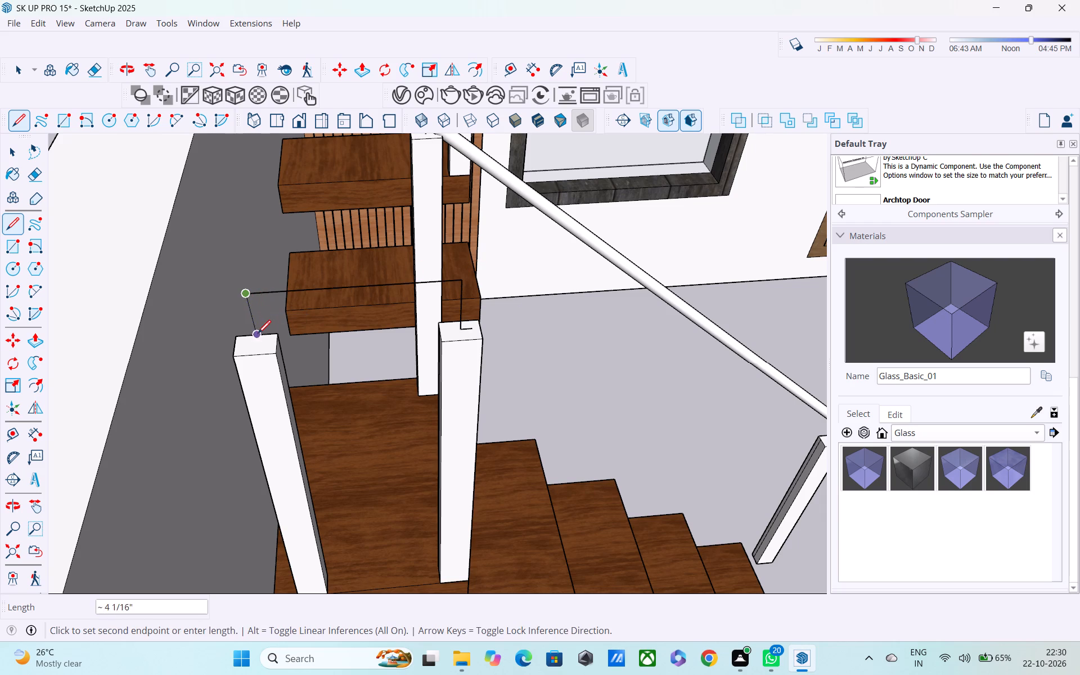
left_click(258, 341)
middle_click_drag(282, 364, 175, 355)
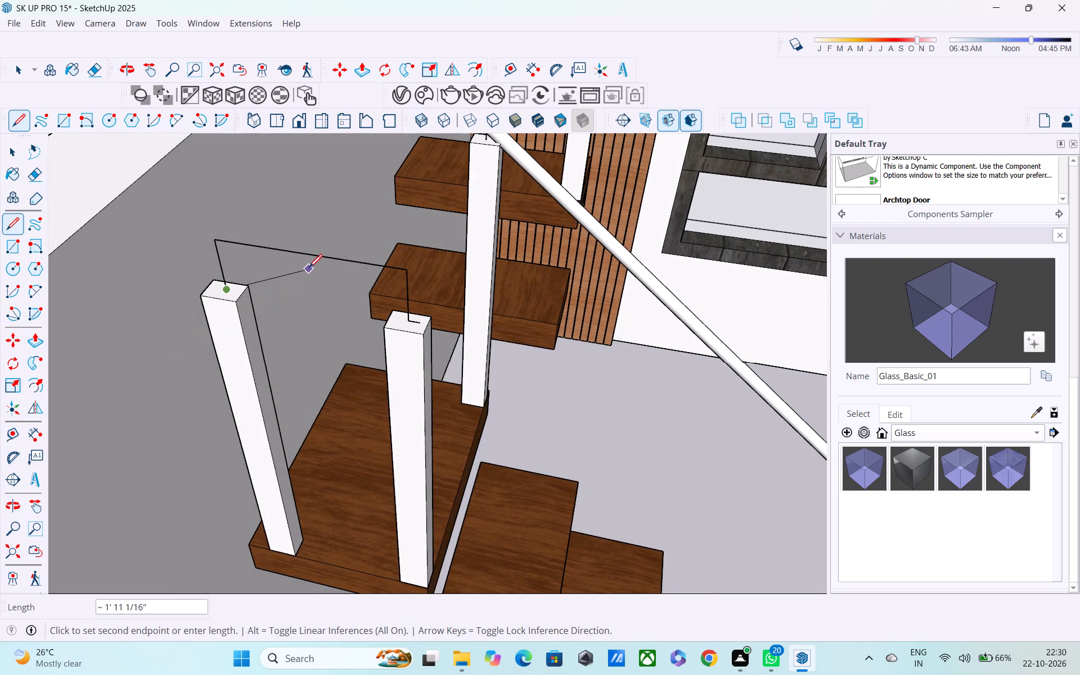
key("Escape")
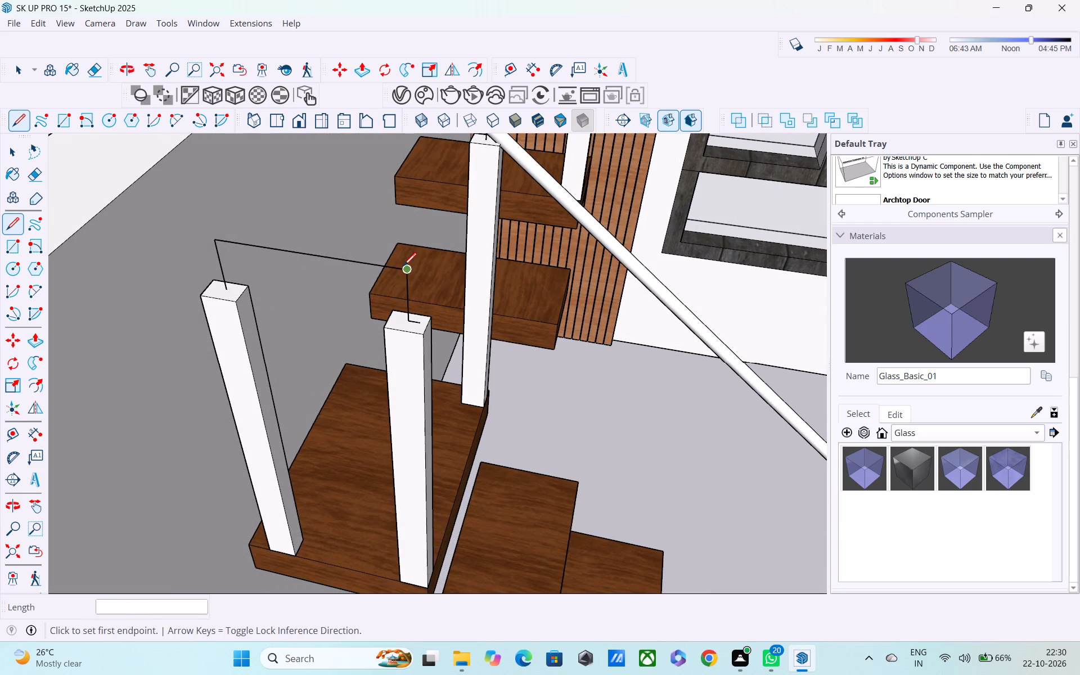
Draw the sloping path line from the corner above the landing's outer post to the top of the bottom outer post's vertical line.
left_click(403, 267)
scroll(589, 368, "down", 1)
middle_click_drag(589, 374, 392, 294, "shift")
scroll(421, 312, "down", 3)
left_click(588, 492)
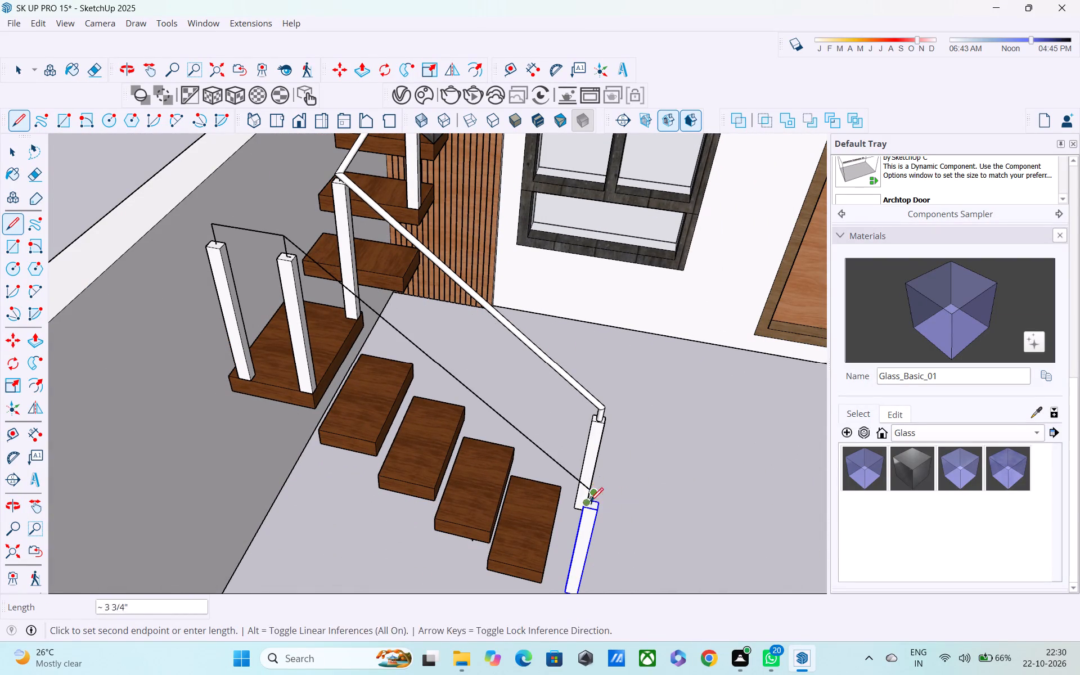
middle_click_drag(591, 505, 425, 338)
scroll(447, 359, "down", 4)
middle_click_drag(523, 431, 459, 394)
Delete the short guide line on top of the bottom outer post.
key("space")
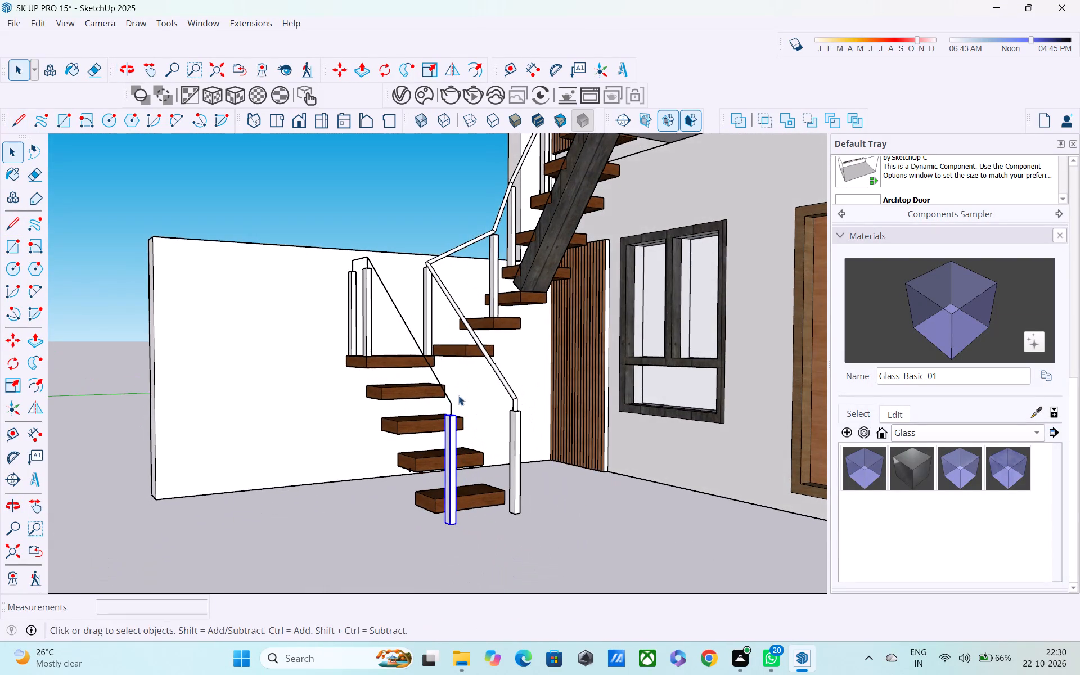
middle_click_drag(457, 417, 454, 515)
scroll(454, 514, "up", 10)
middle_click_drag(454, 448, 423, 539)
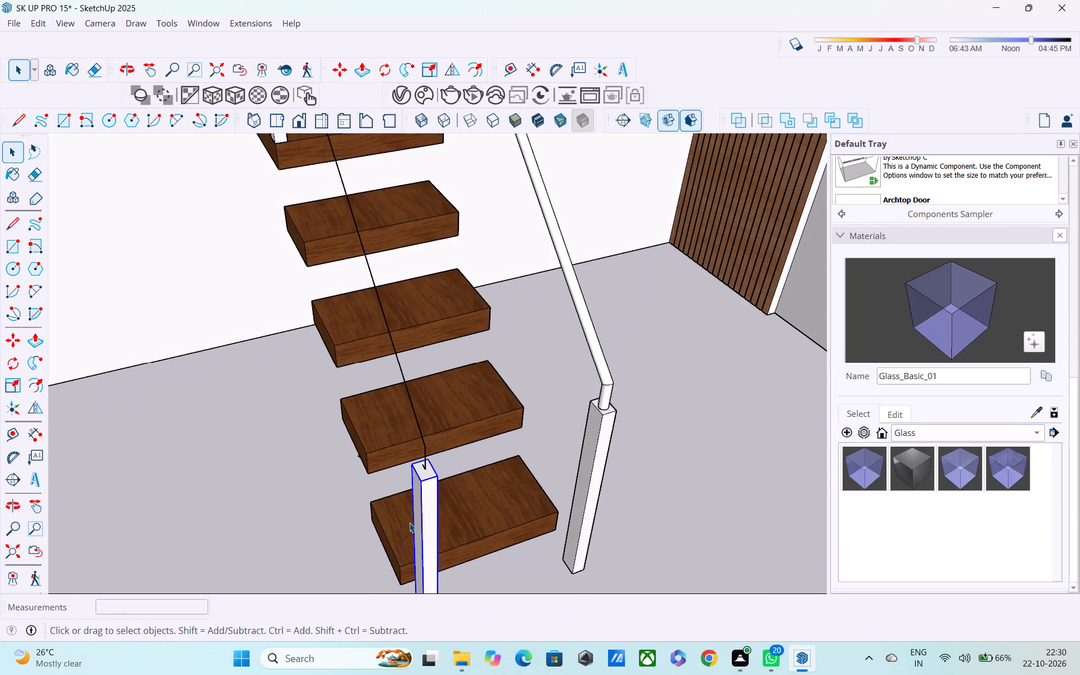
scroll(416, 497, "up", 15)
scroll(407, 452, "up", 1)
middle_click_drag(407, 452, 435, 494)
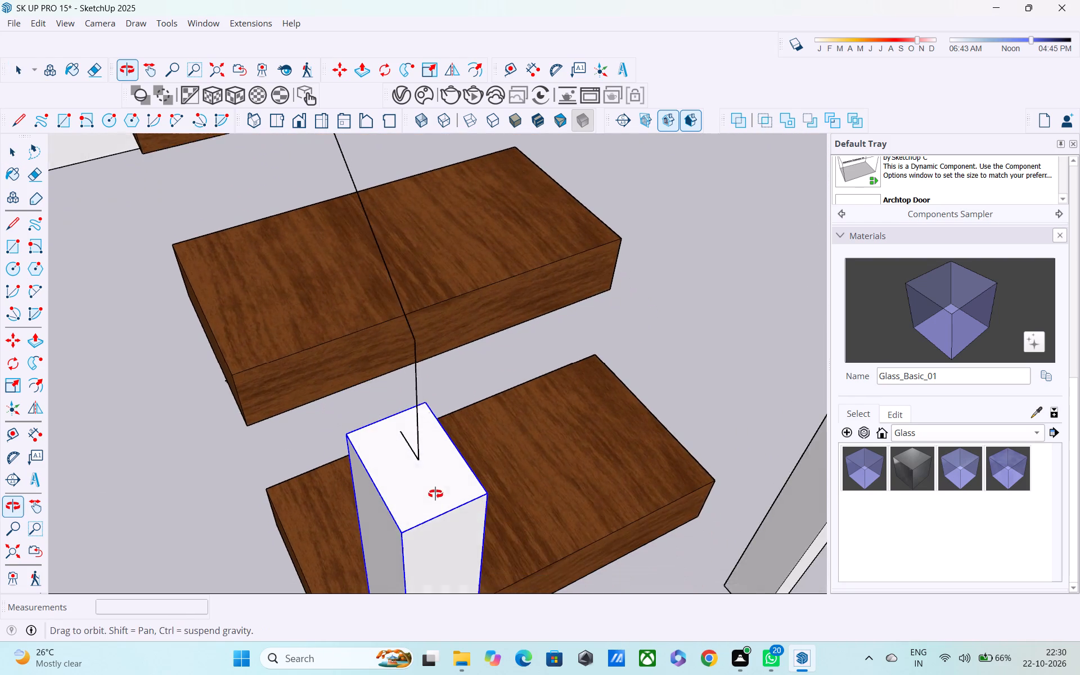
middle_click_drag(435, 494, 438, 497)
scroll(396, 456, "up", 4)
left_click(409, 434)
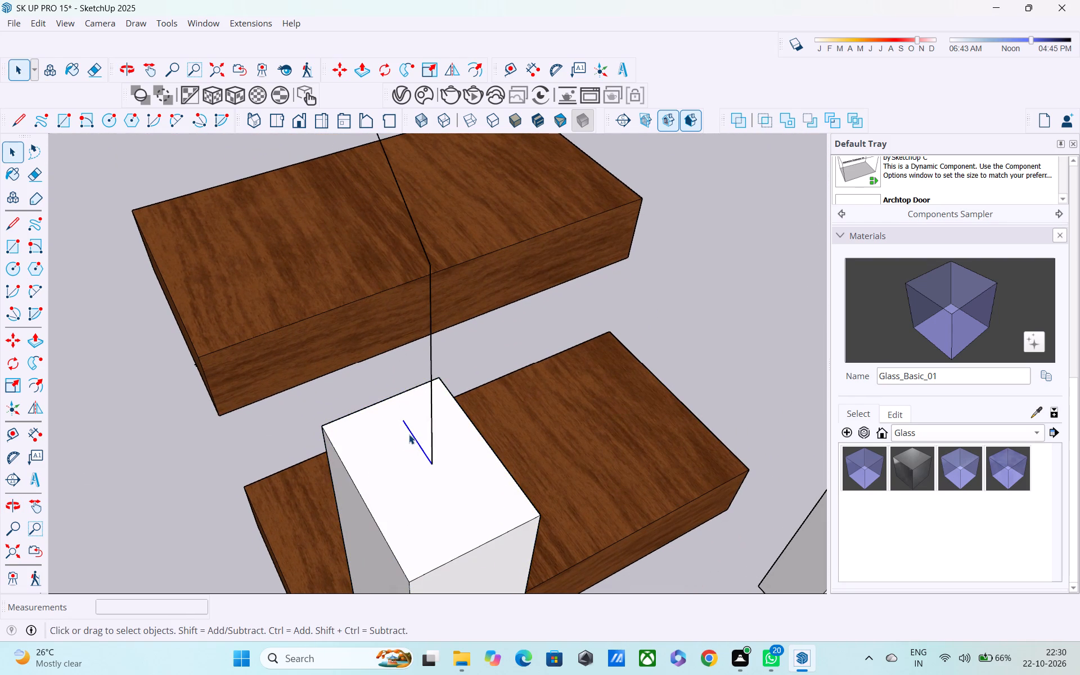
key("Delete")
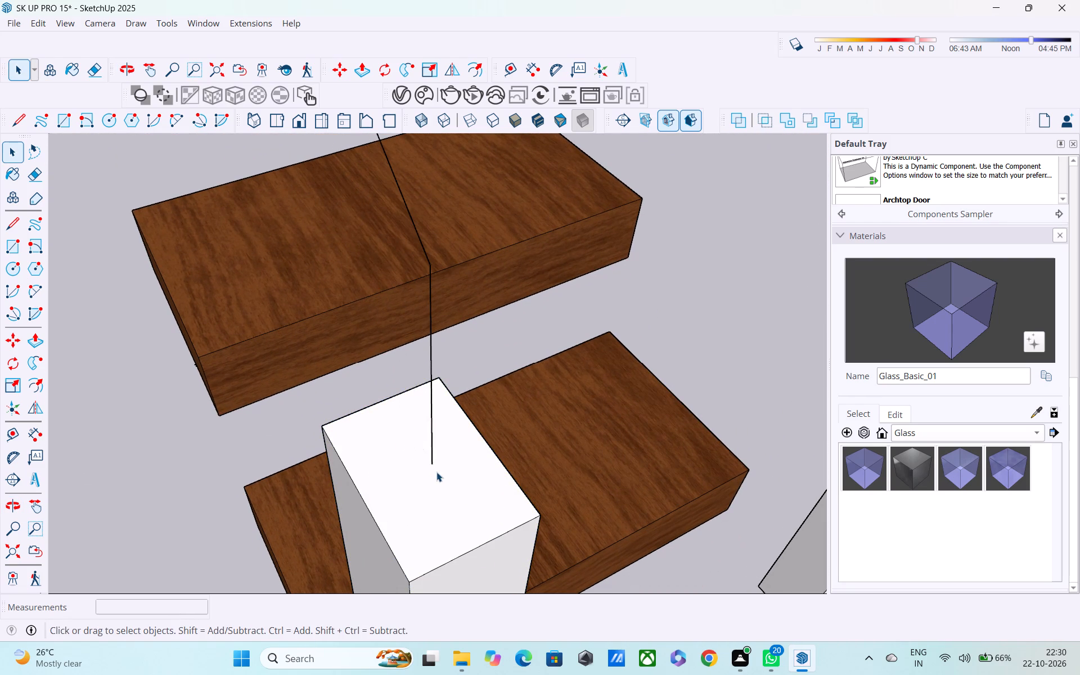
Draw a circle of about 7/16" radius on top of the bottom outer post, centred on the vertical line's base.
key("c")
scroll(447, 471, "up", 3)
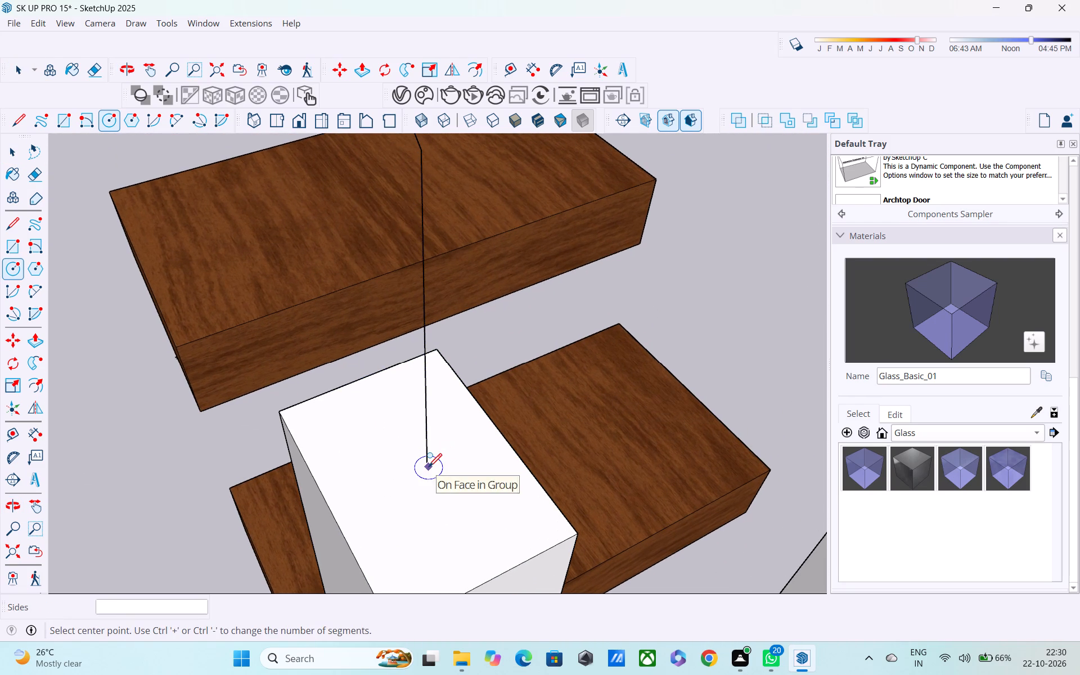
left_click(427, 461)
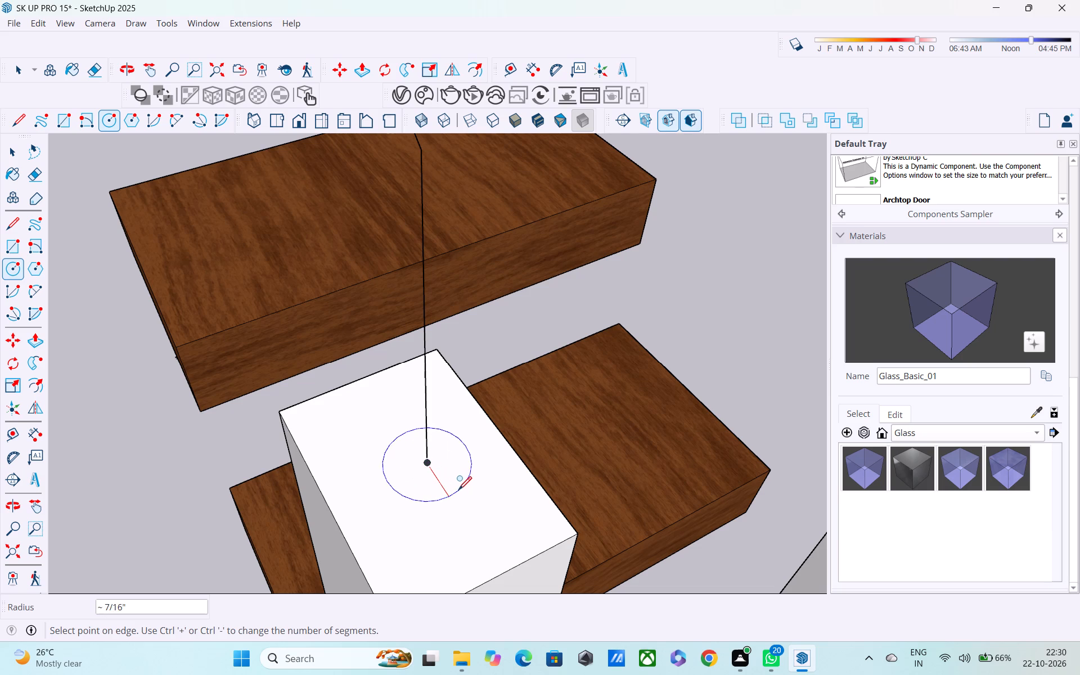
left_click(463, 494)
Sweep the circle on the bottom outer post along the outer path, around the landing and down to the far corner post's top.
key("p")
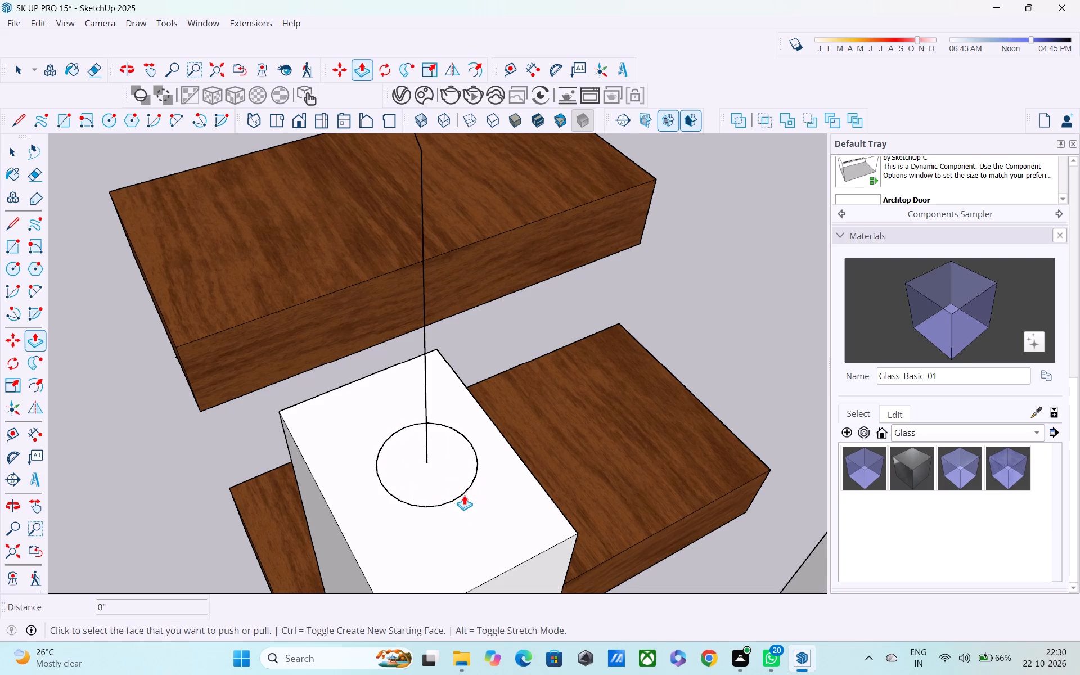
left_click(402, 66)
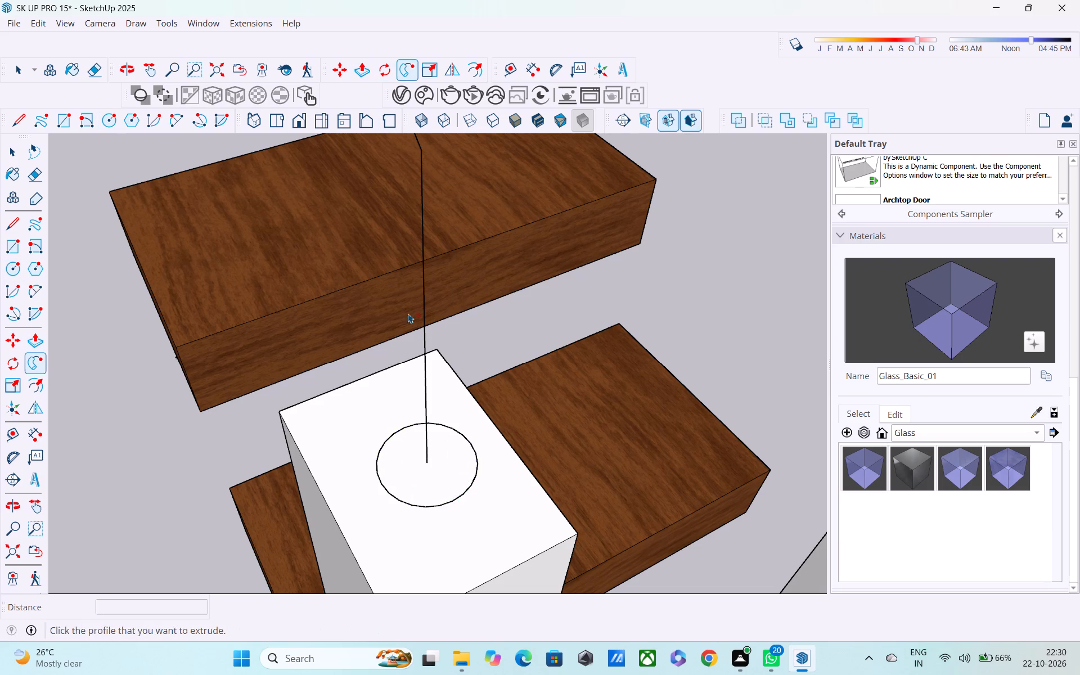
left_click(434, 483)
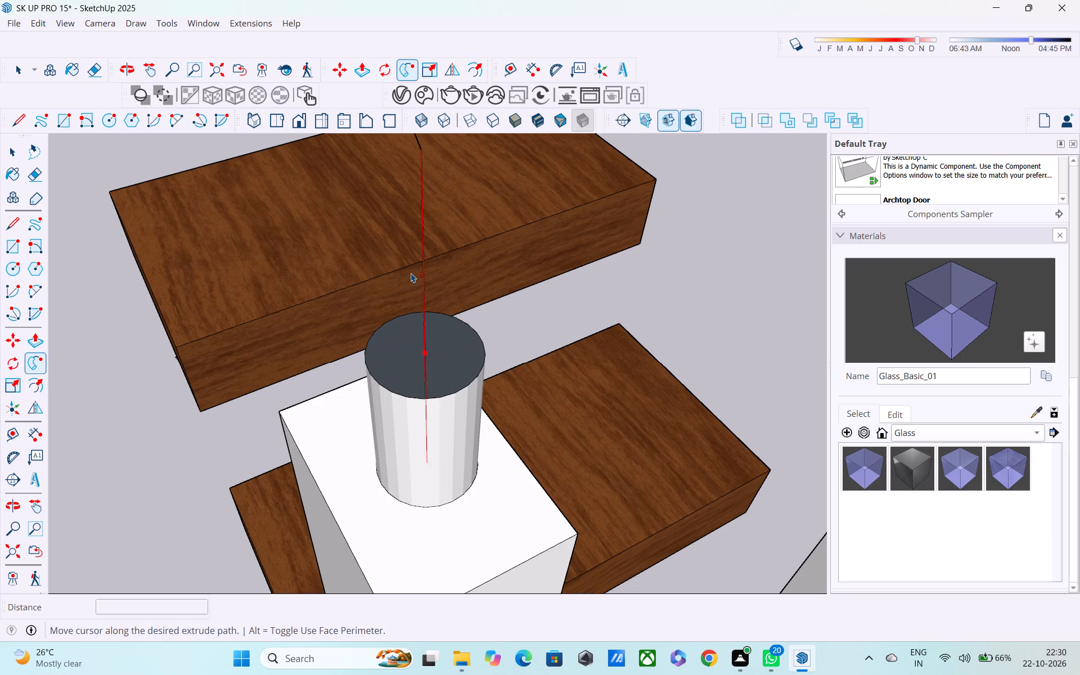
middle_click_drag(425, 292, 486, 574, "shift")
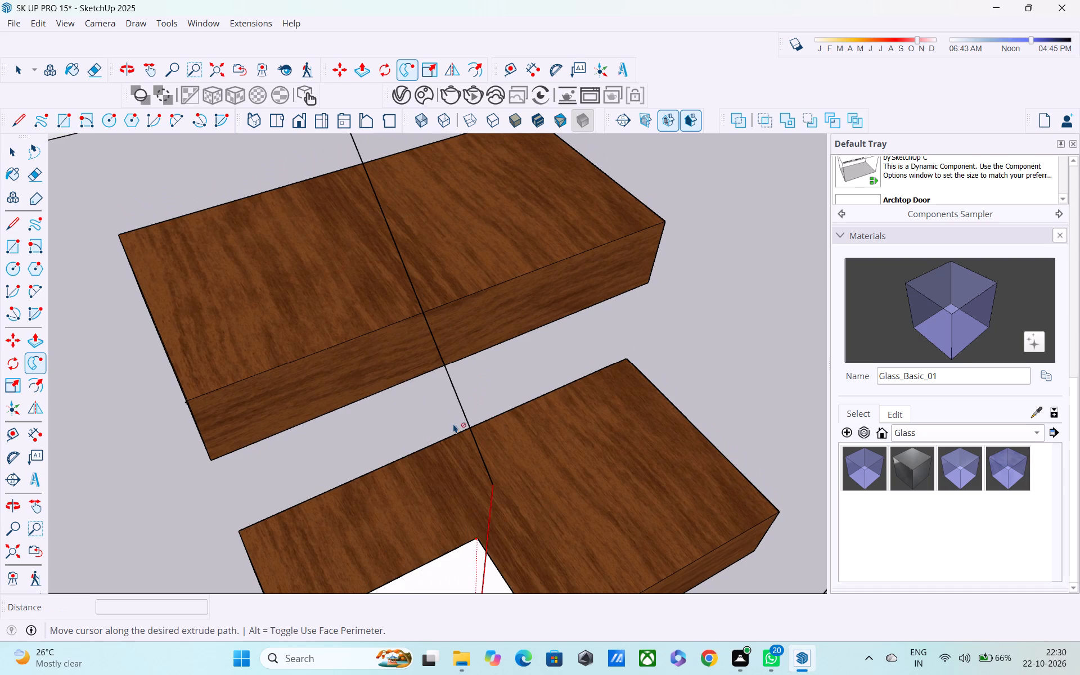
middle_click_drag(440, 371, 644, 674, "shift")
scroll(584, 411, "down", 2)
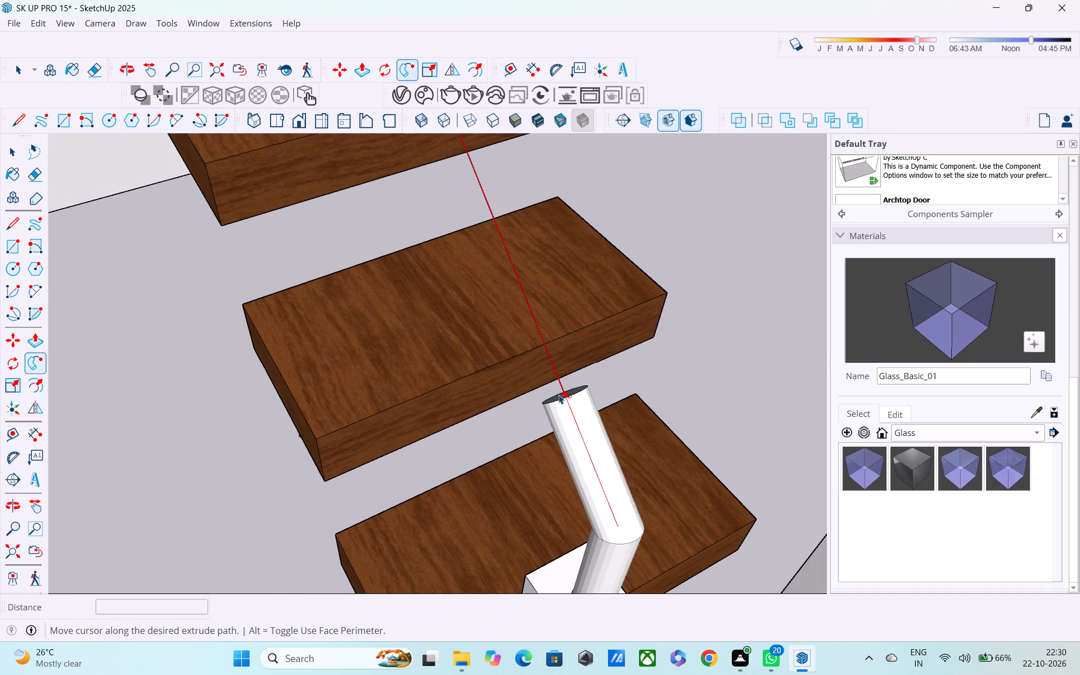
middle_click_drag(541, 379, 667, 674, "shift")
scroll(604, 411, "down", 2)
scroll(526, 309, "down", 1)
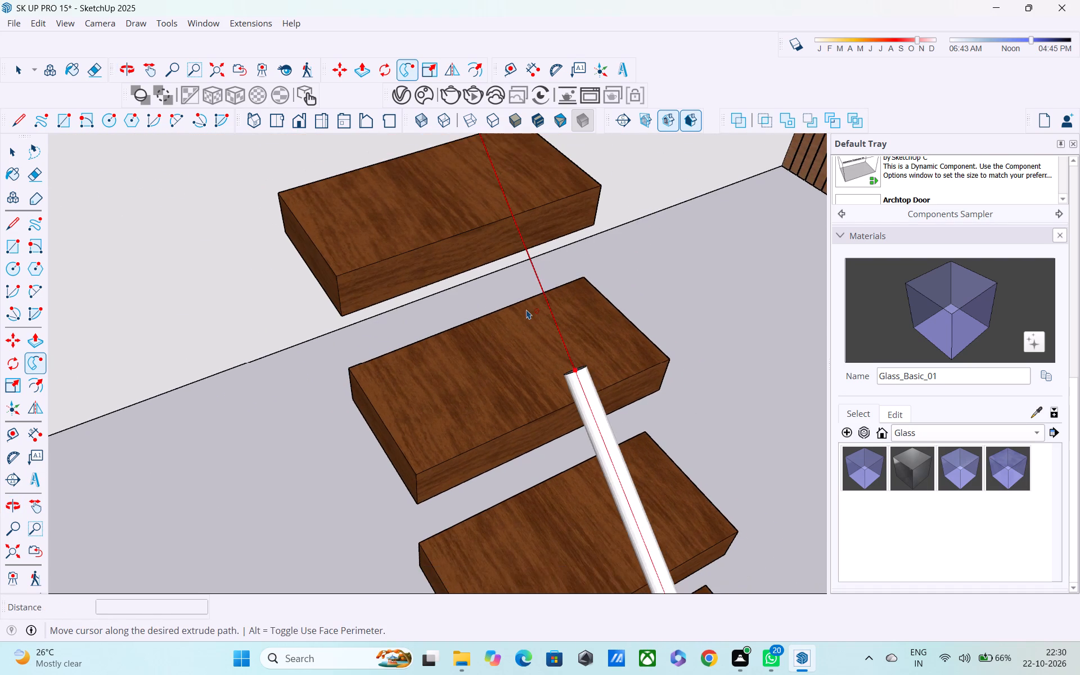
middle_click_drag(557, 370, 592, 671, "shift")
scroll(498, 403, "down", 3)
middle_click_drag(458, 362, 575, 596, "shift")
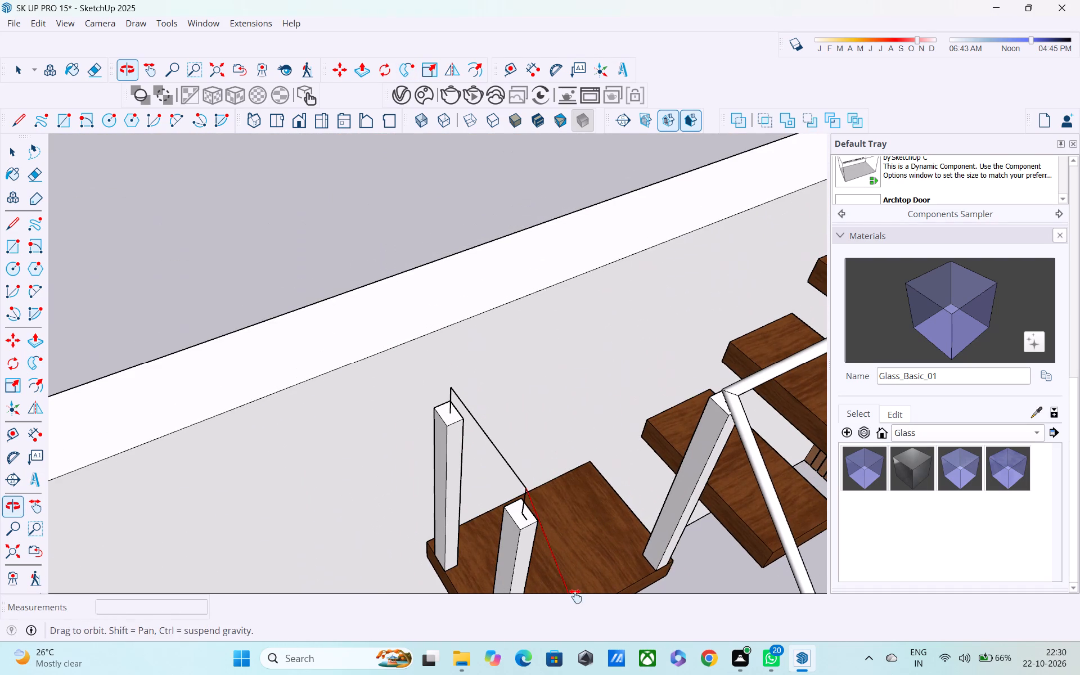
middle_click_drag(575, 596, 575, 596, "shift")
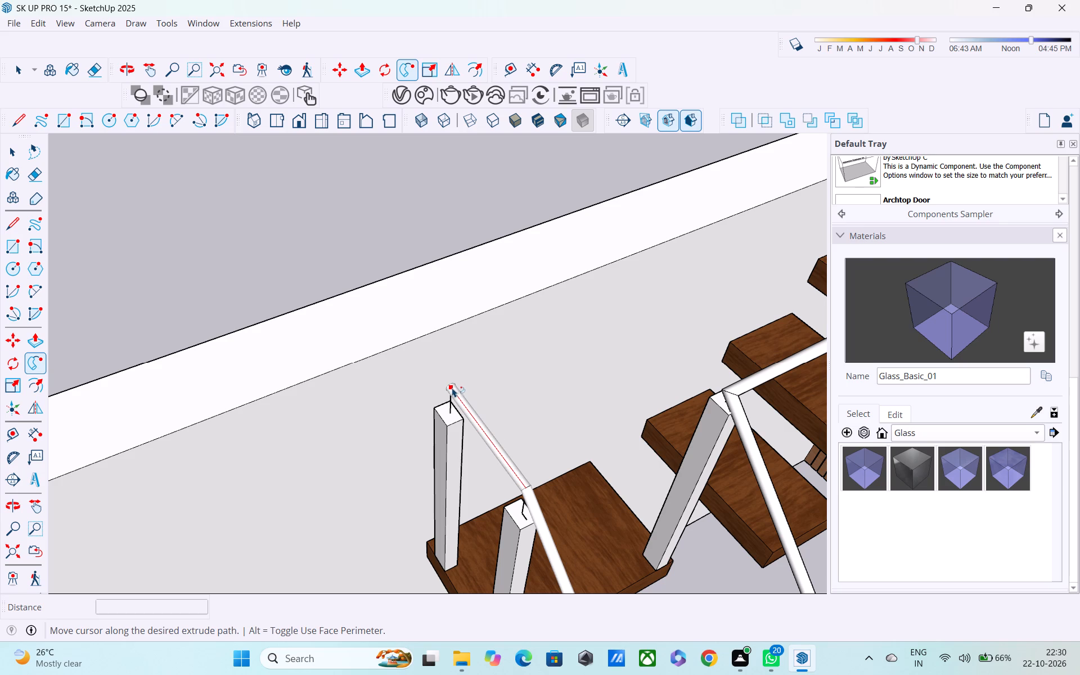
left_click(452, 400)
Delete the leftover vertical line and the short guide line on top of the landing's outer post.
middle_click_drag(521, 492, 563, 368)
scroll(564, 496, "up", 3)
middle_click_drag(548, 494, 582, 422)
scroll(574, 411, "up", 2)
middle_click_drag(564, 416, 661, 375)
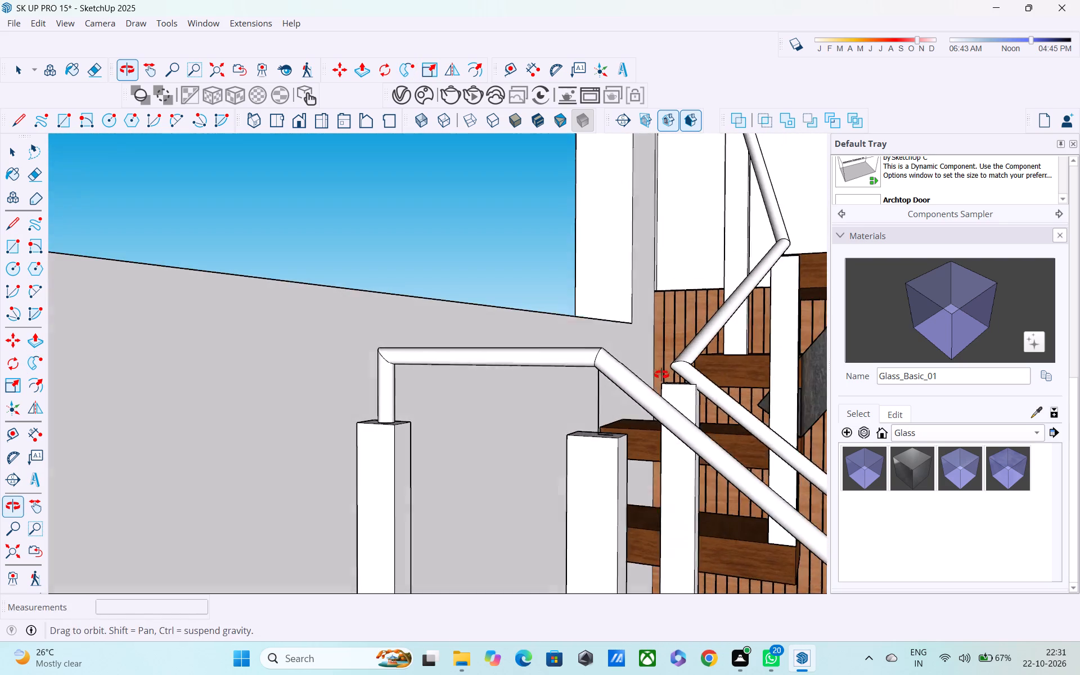
middle_click_drag(661, 375, 664, 374)
scroll(641, 420, "up", 3)
scroll(610, 444, "down", 3)
middle_click_drag(601, 466, 627, 512)
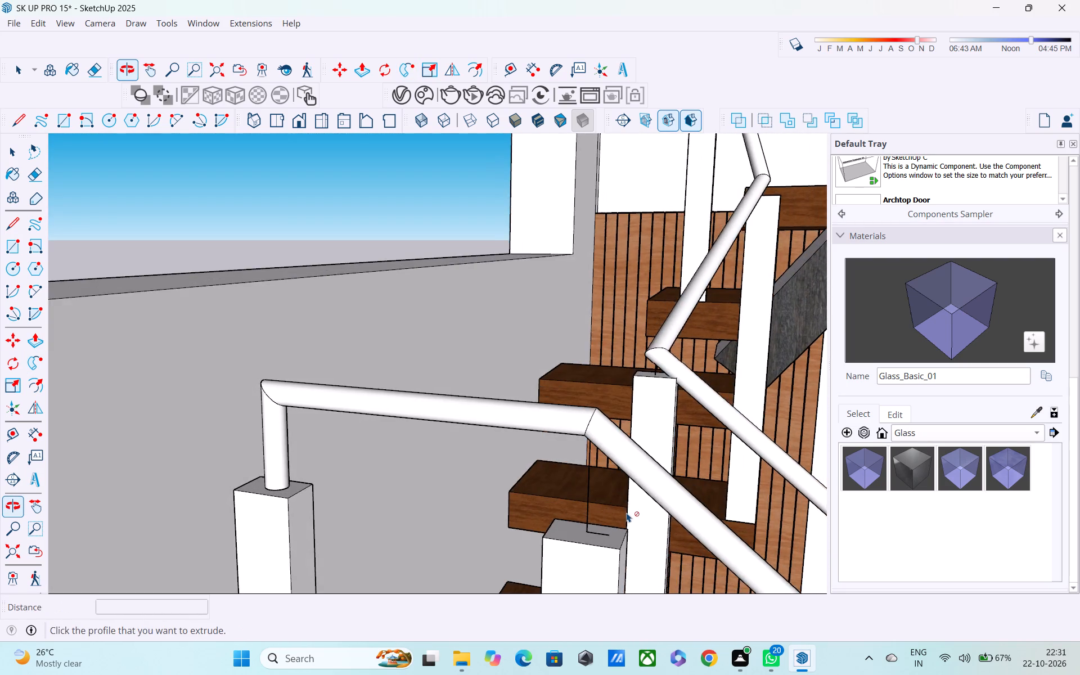
scroll(627, 512, "down", 3)
middle_click_drag(606, 526, 596, 519)
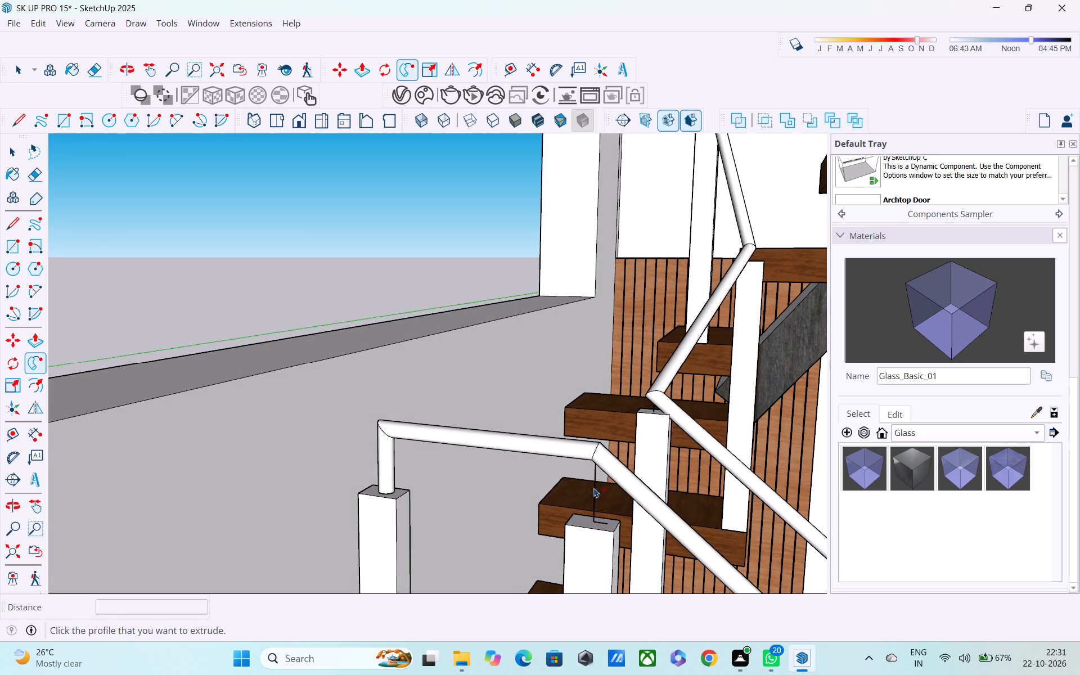
key("space")
left_click(594, 488)
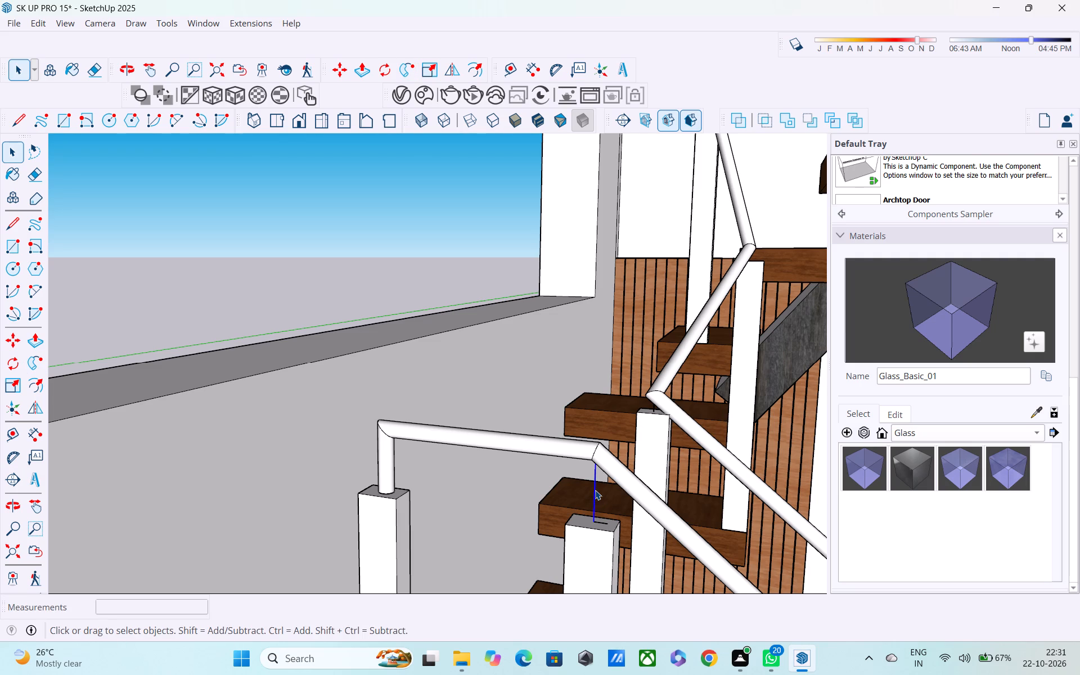
key("Delete")
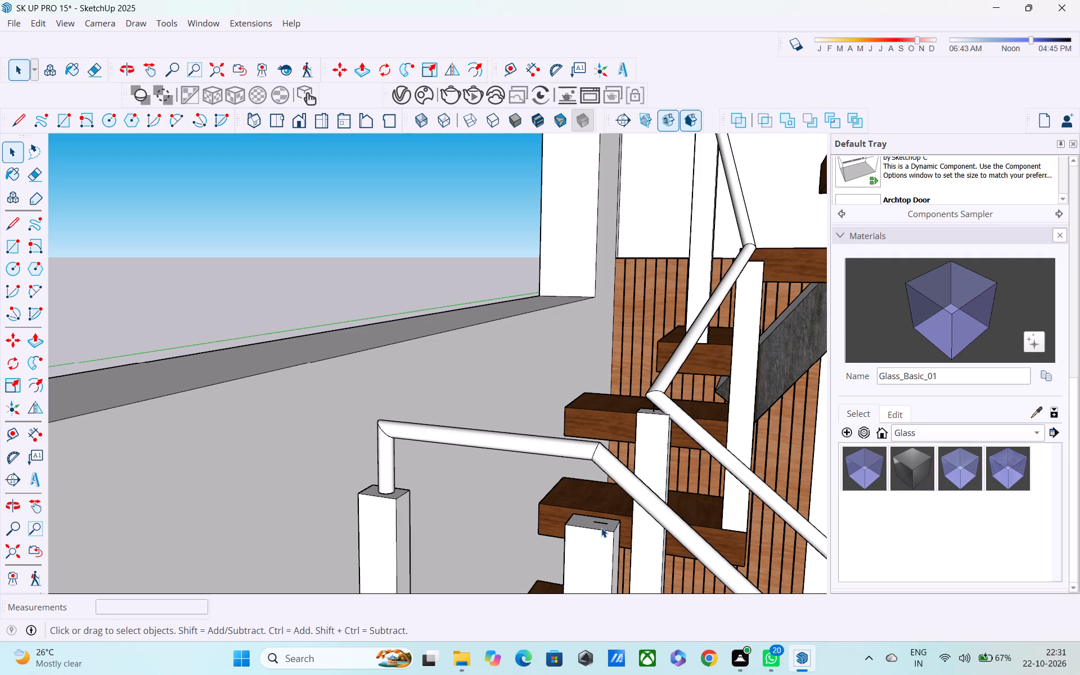
left_click(603, 524)
key("Delete")
Extend the top of the landing's outer post upward to meet the handrail above it, editing inside its group.
key("p")
middle_click_drag(591, 521, 597, 561)
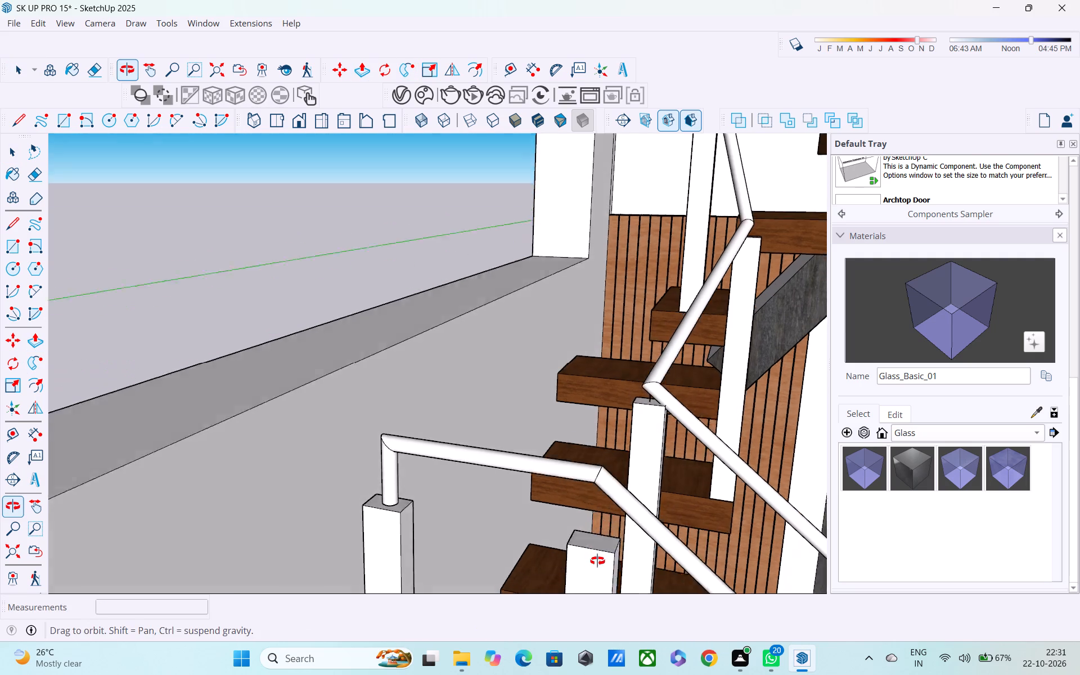
middle_click_drag(597, 561, 590, 595)
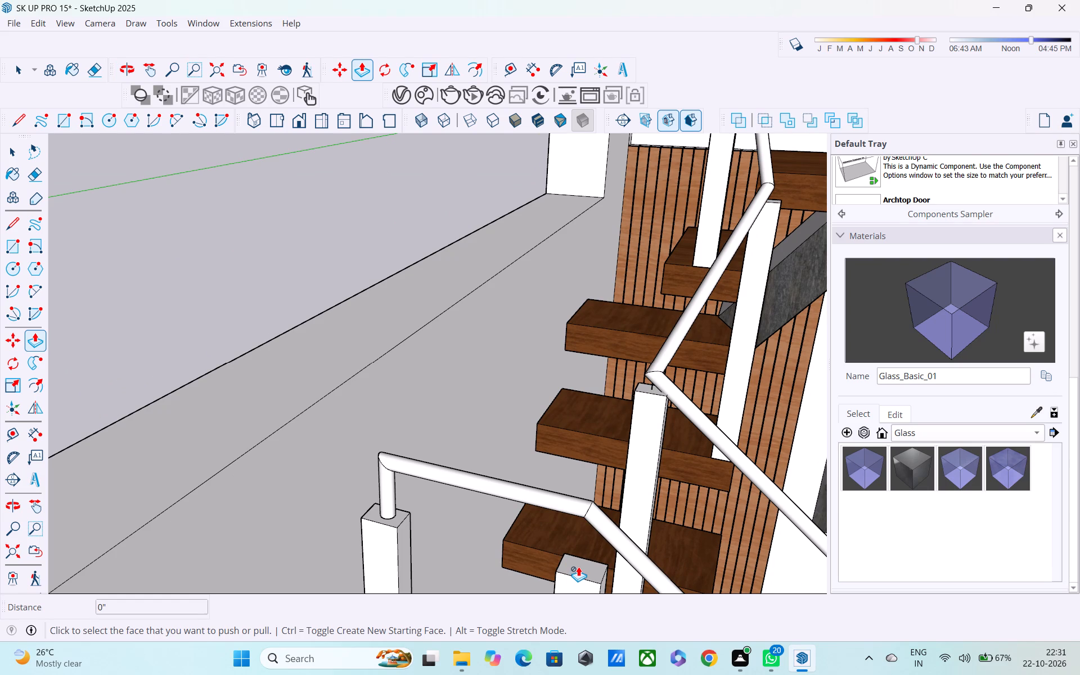
right_click(579, 566)
left_click(635, 325)
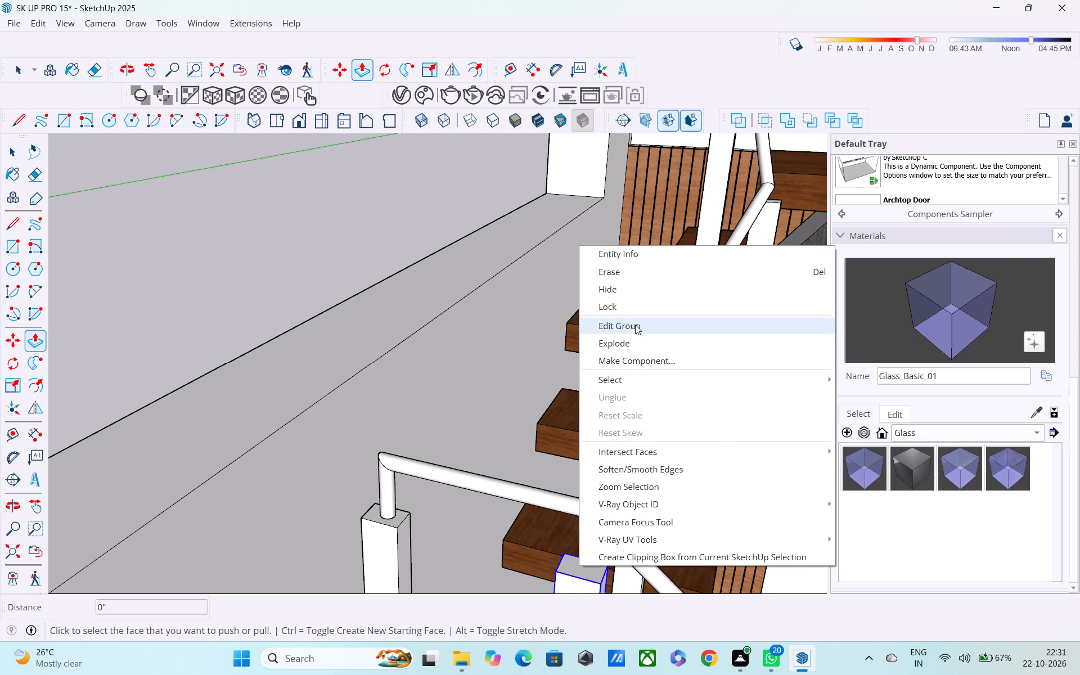
left_click(592, 562)
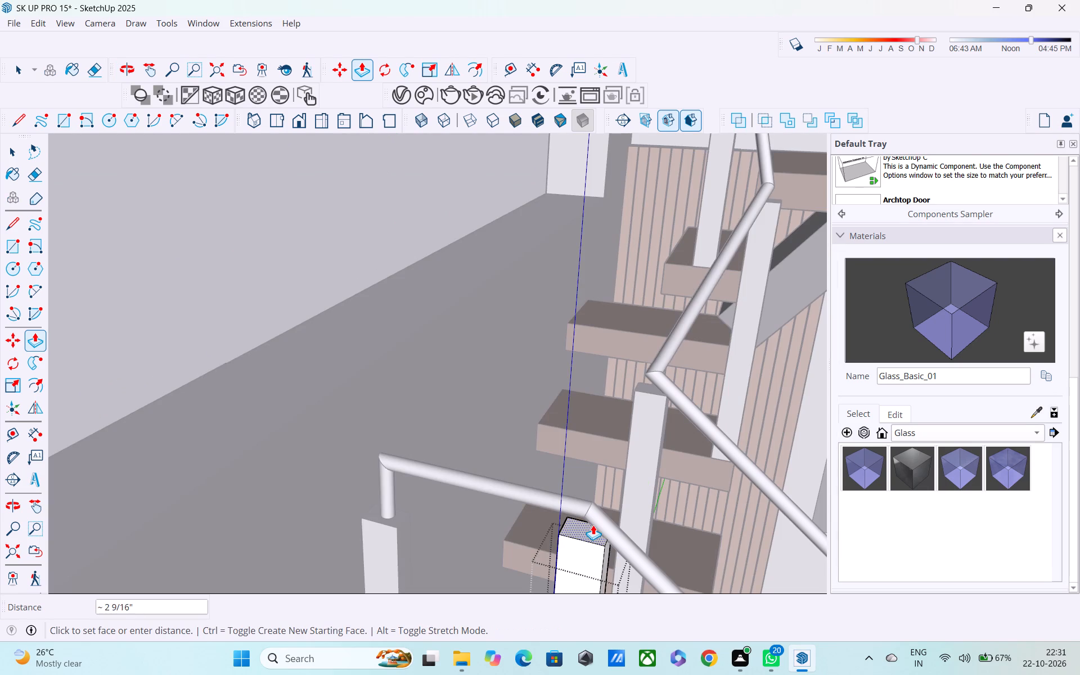
left_click(599, 526)
middle_click_drag(599, 532, 584, 521)
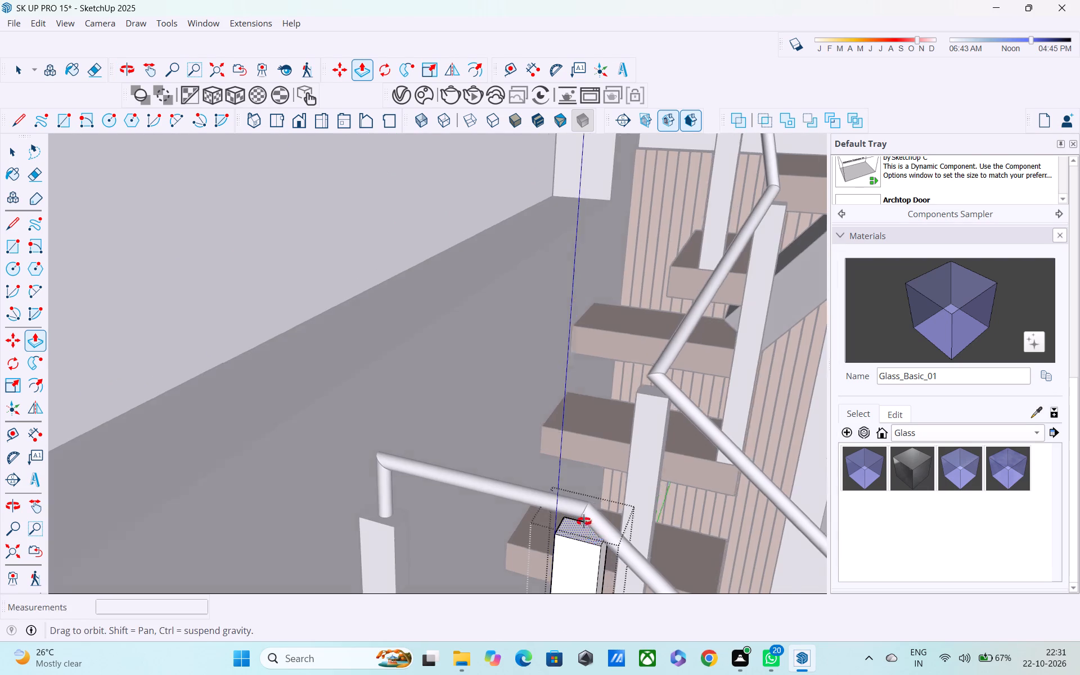
middle_click_drag(584, 521, 533, 404)
scroll(532, 407, "down", 2)
key("space")
left_click(381, 255)
Examine the finished staircase railing from several angles, covering both handrails, the landing and the bottom posts.
scroll(475, 407, "down", 2)
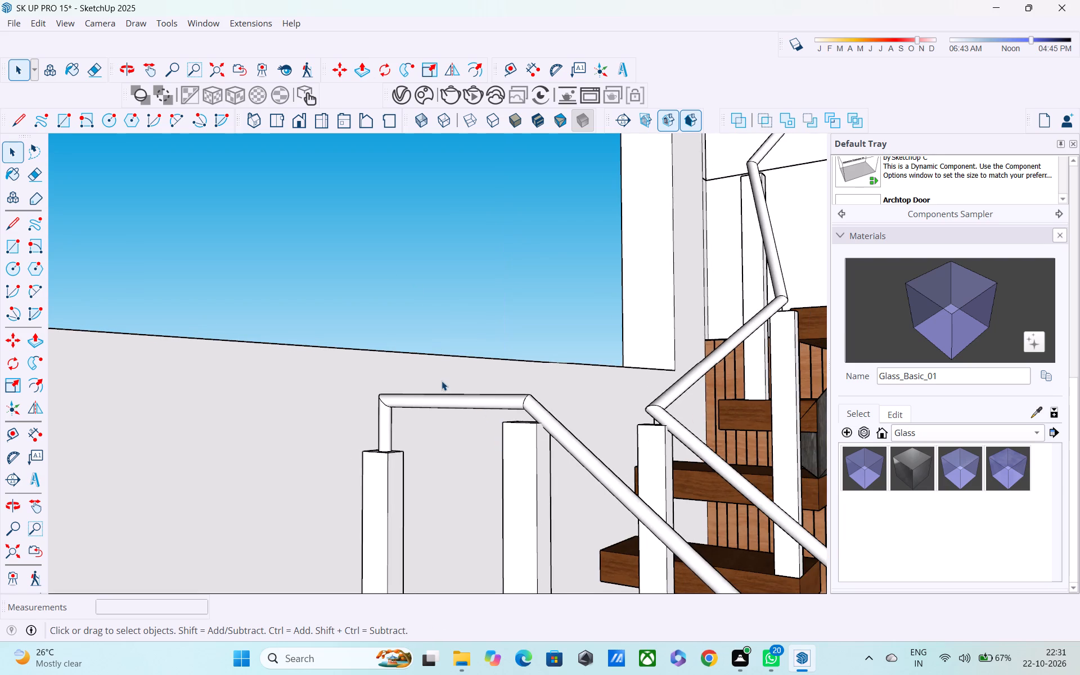
scroll(463, 394, "down", 4)
scroll(534, 488, "down", 5)
middle_click_drag(547, 497, 618, 528)
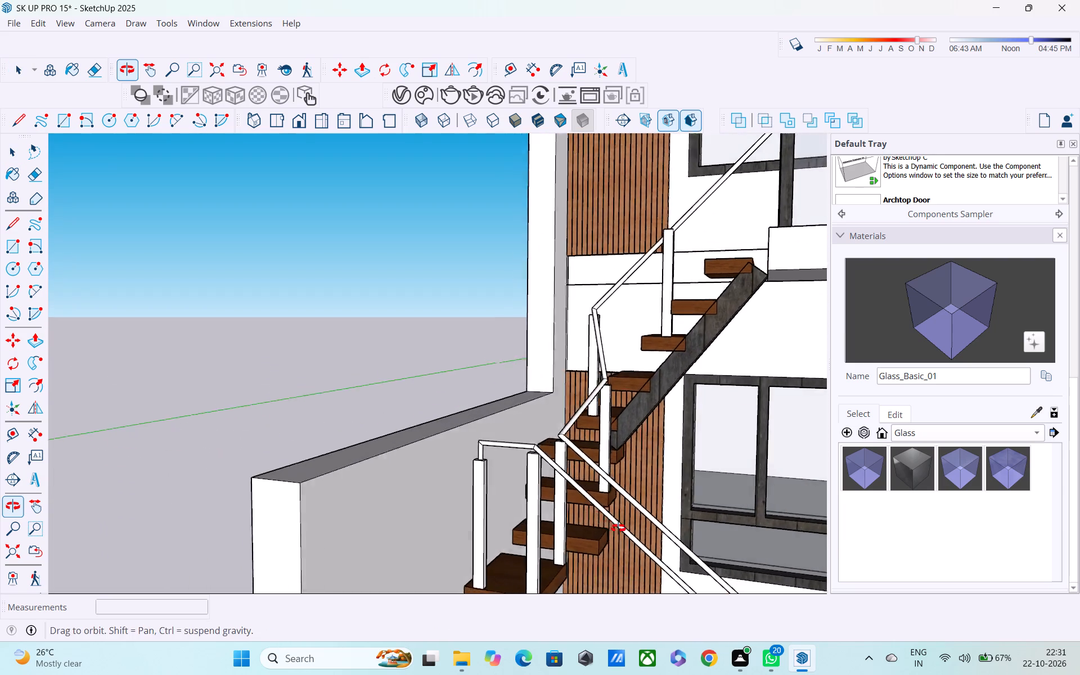
middle_click_drag(618, 528, 676, 525)
scroll(675, 507, "down", 3)
middle_click_drag(674, 508, 547, 379)
scroll(562, 406, "down", 2, "shift")
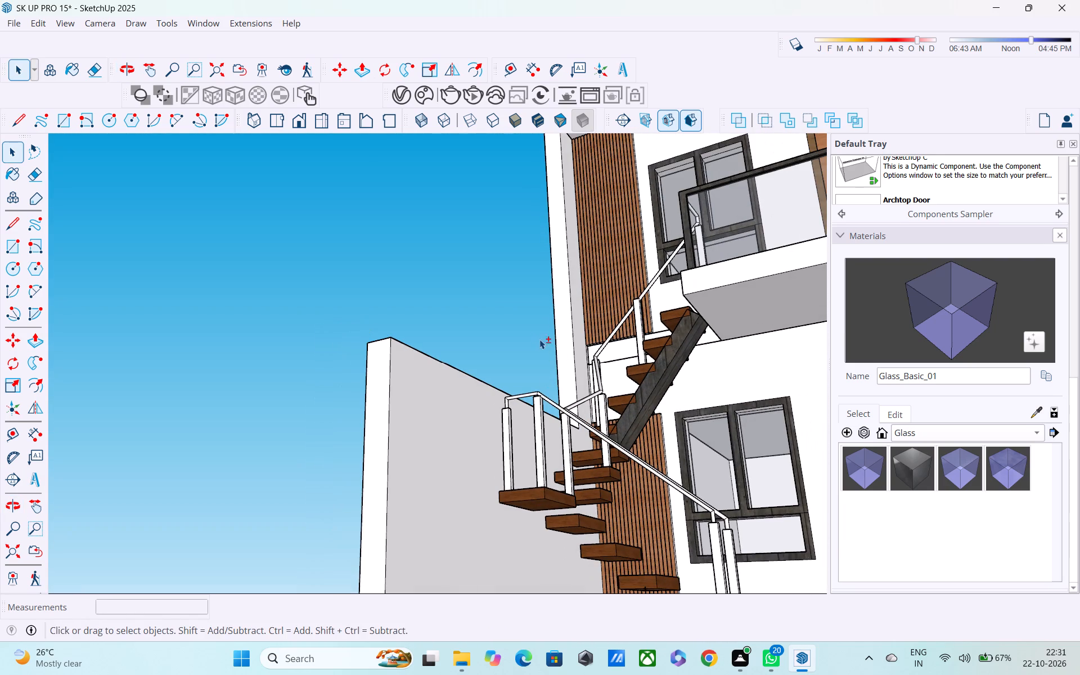
scroll(634, 451, "down", 2)
middle_click_drag(640, 462, 549, 318)
middle_click_drag(563, 358, 596, 527)
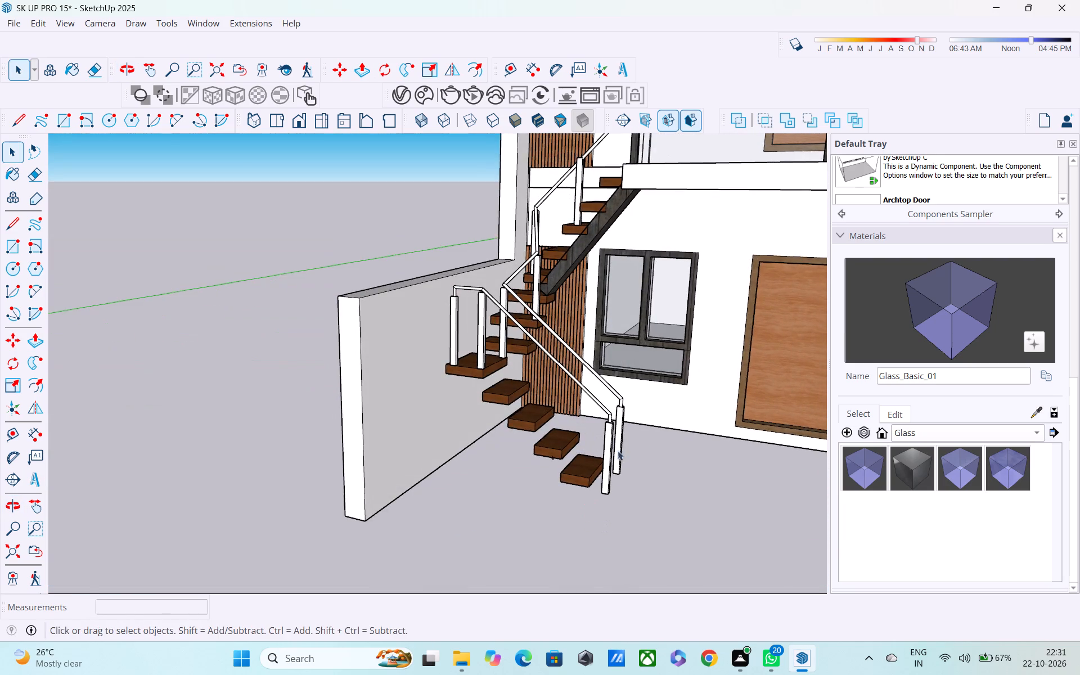
scroll(618, 443, "down", 4)
middle_click_drag(618, 453, 586, 421)
scroll(552, 439, "down", 2)
middle_click_drag(594, 447, 737, 448)
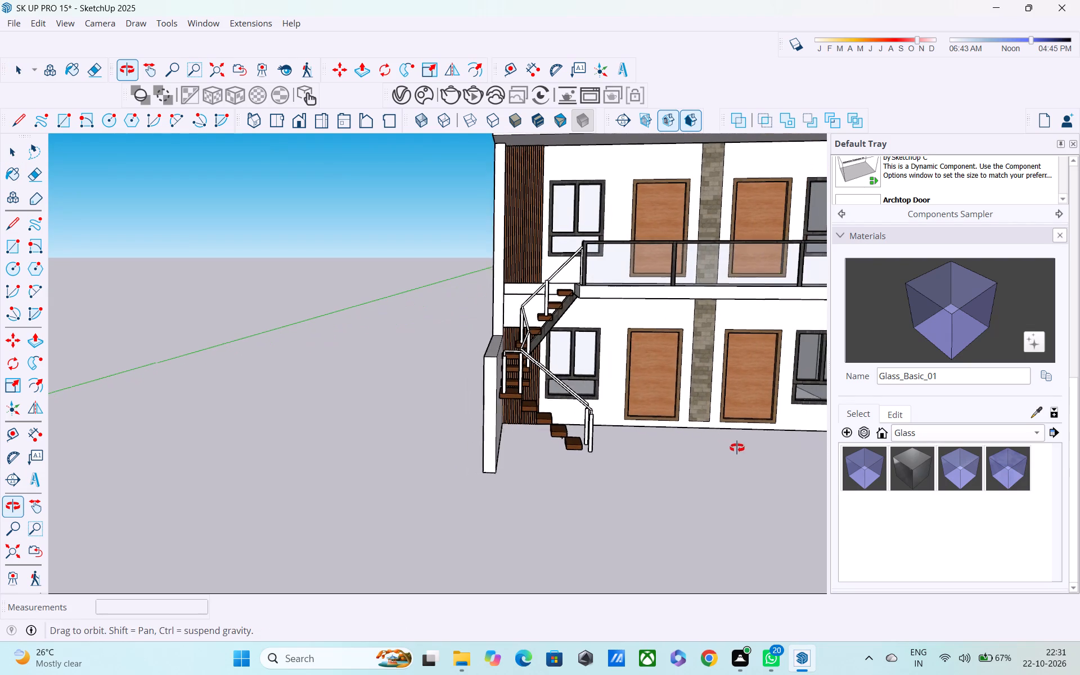
middle_click_drag(737, 448, 737, 448)
scroll(568, 421, "up", 7)
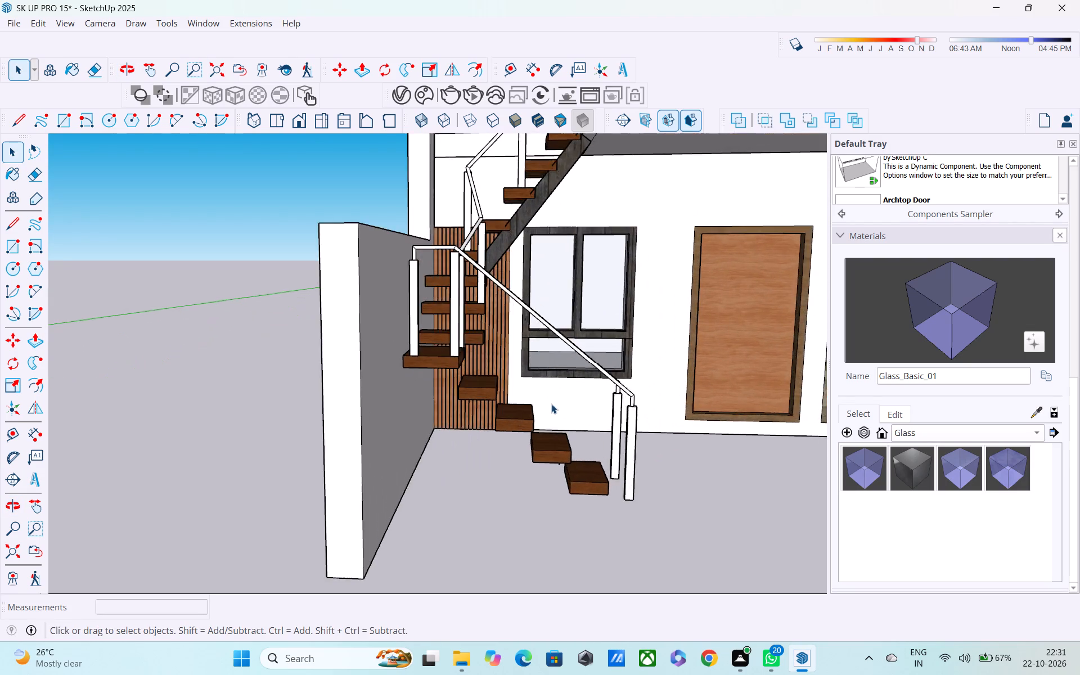
scroll(551, 404, "up", 2)
middle_click_drag(548, 411, 523, 487)
scroll(533, 468, "down", 2)
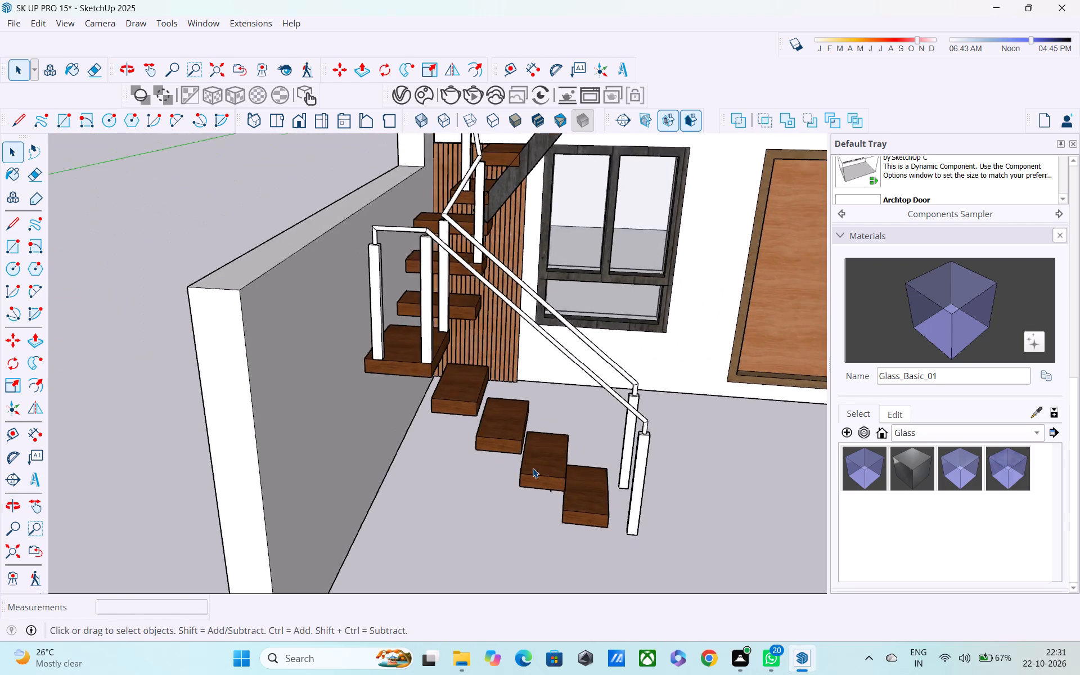
scroll(533, 468, "down", 2)
middle_click_drag(550, 467, 520, 337)
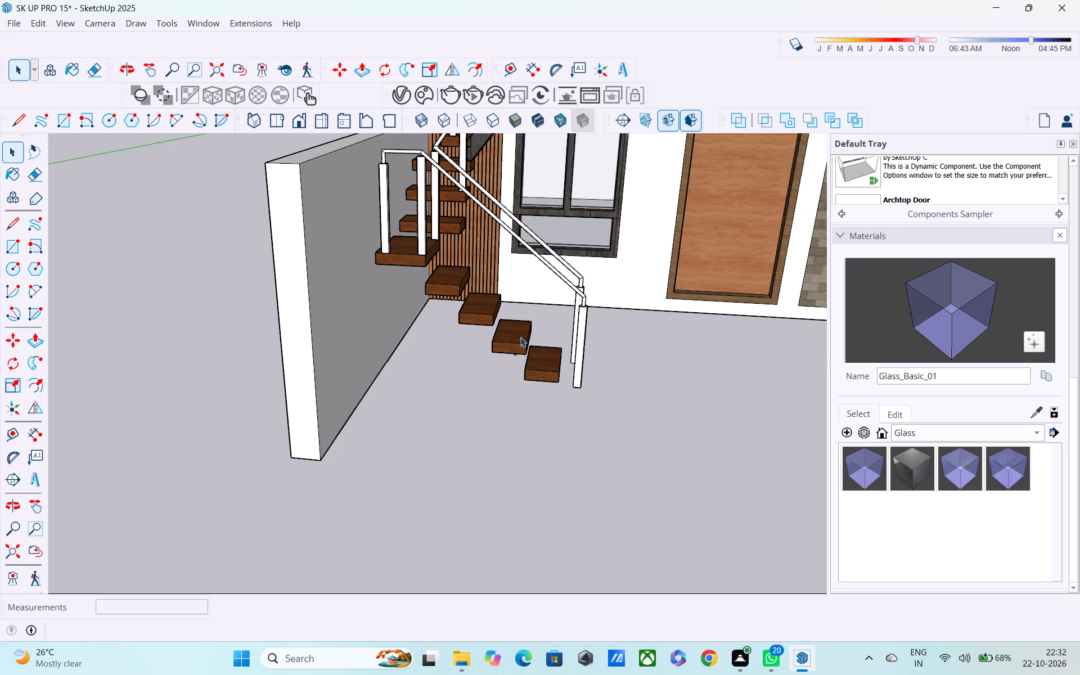
Draw a line beneath the lower flight from the landing's lower corner to the bottom step, continuing to the bottom outer post's lower end.
middle_click_drag(535, 343, 513, 259)
middle_click_drag(460, 355, 563, 287)
scroll(517, 354, "up", 5)
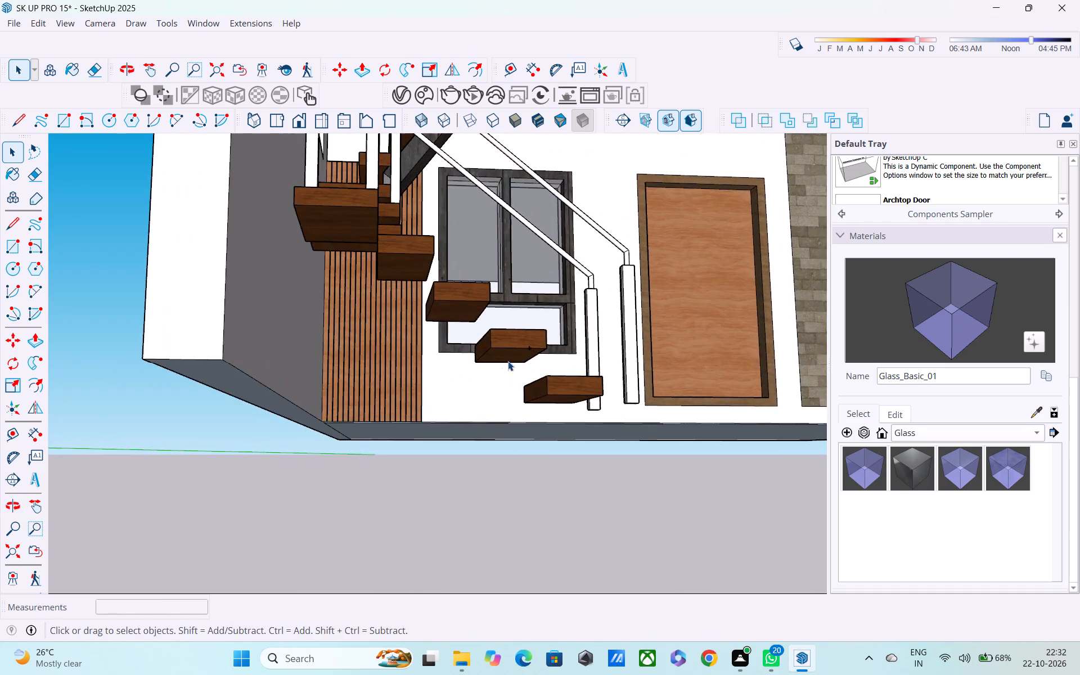
middle_click_drag(501, 368, 481, 305)
key("l")
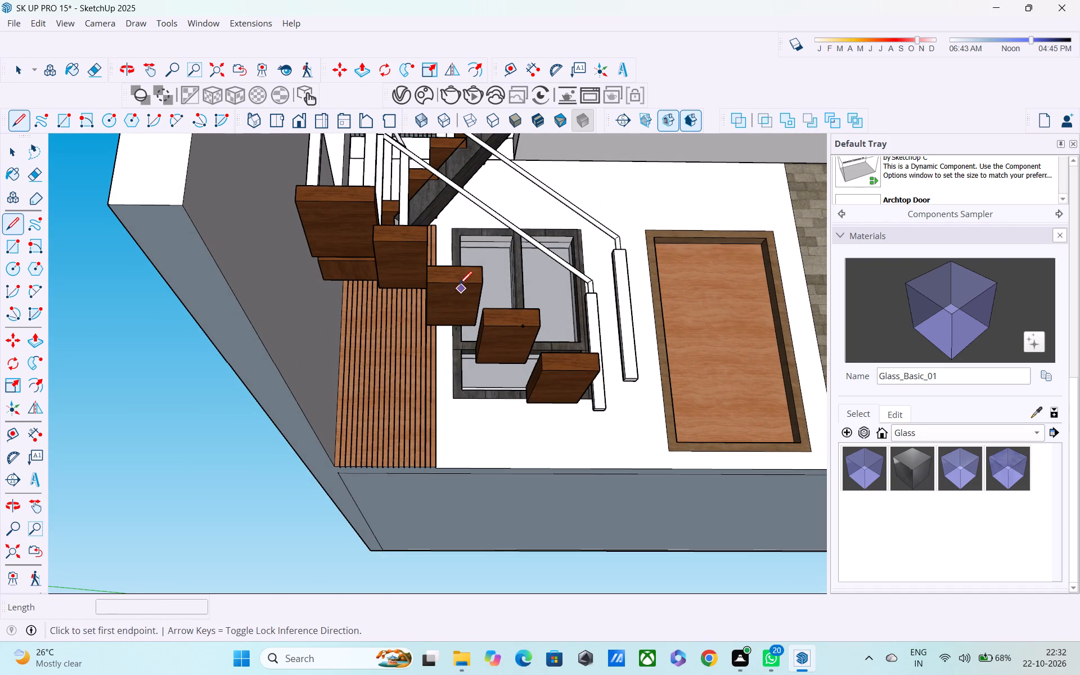
left_click(297, 197)
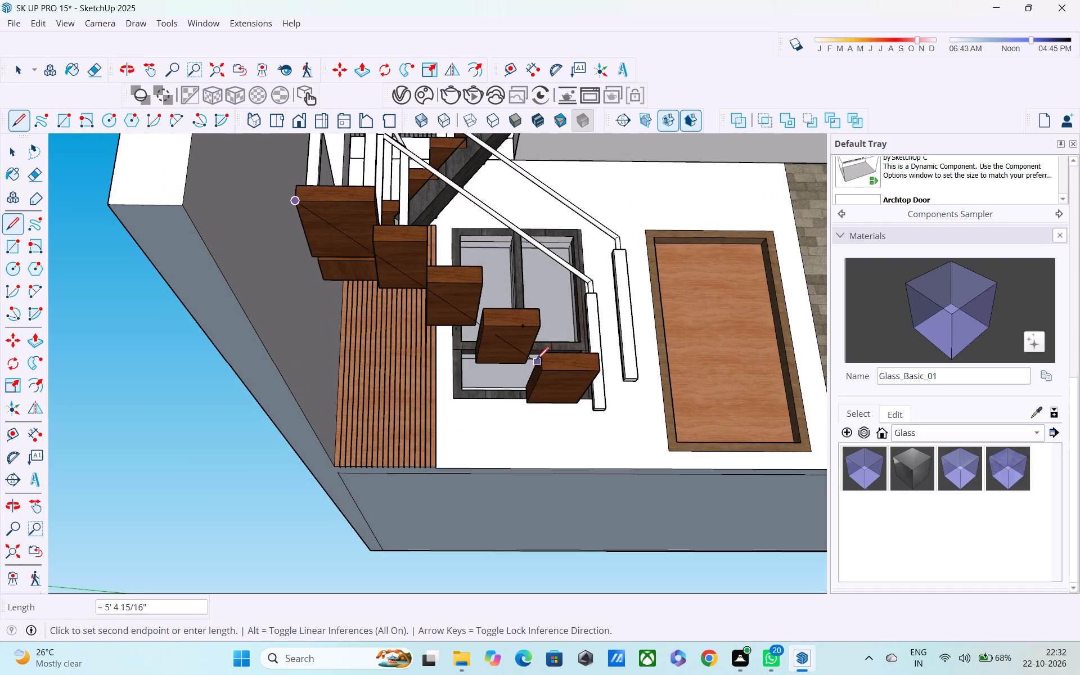
left_click(547, 368)
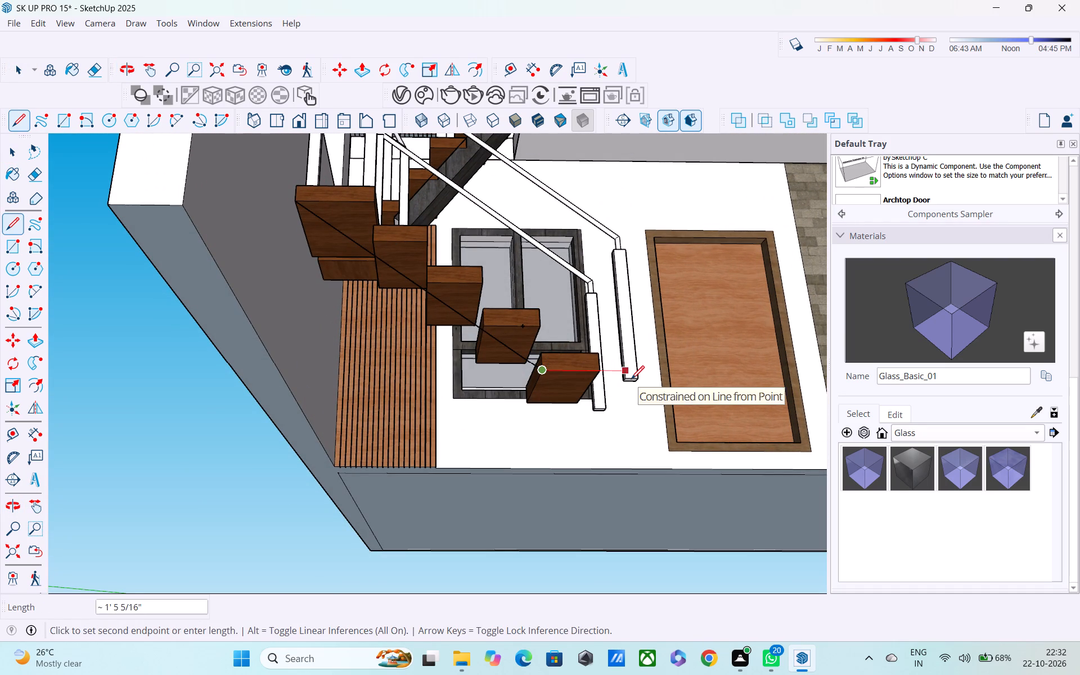
left_click(631, 380)
middle_click_drag(604, 381, 832, 283)
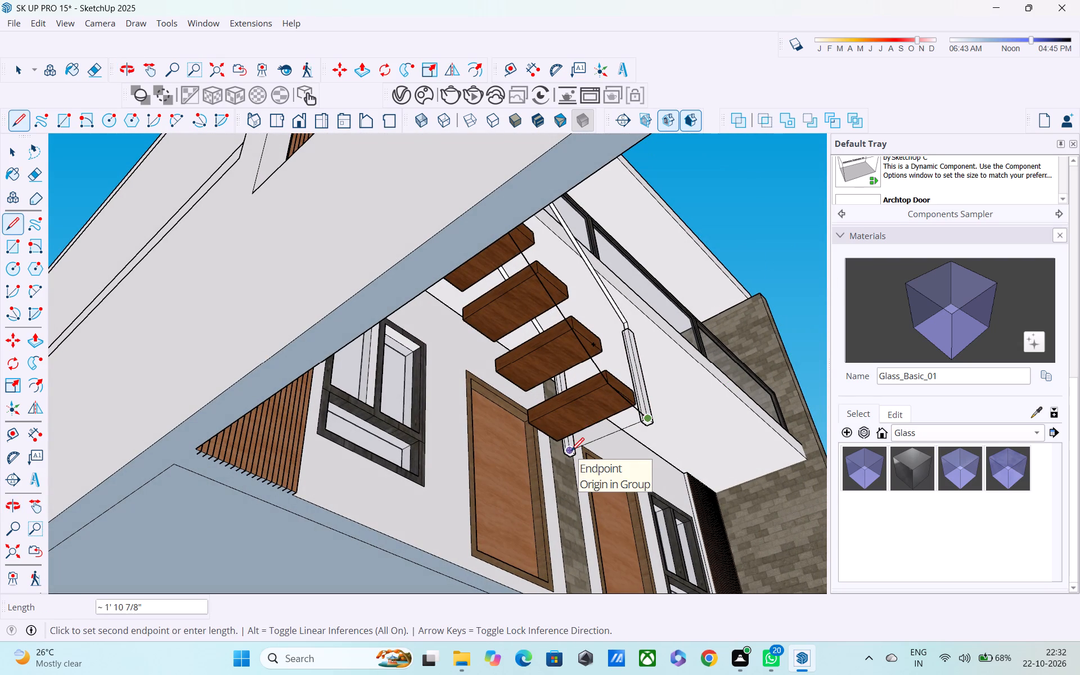
middle_click_drag(576, 452, 391, 524)
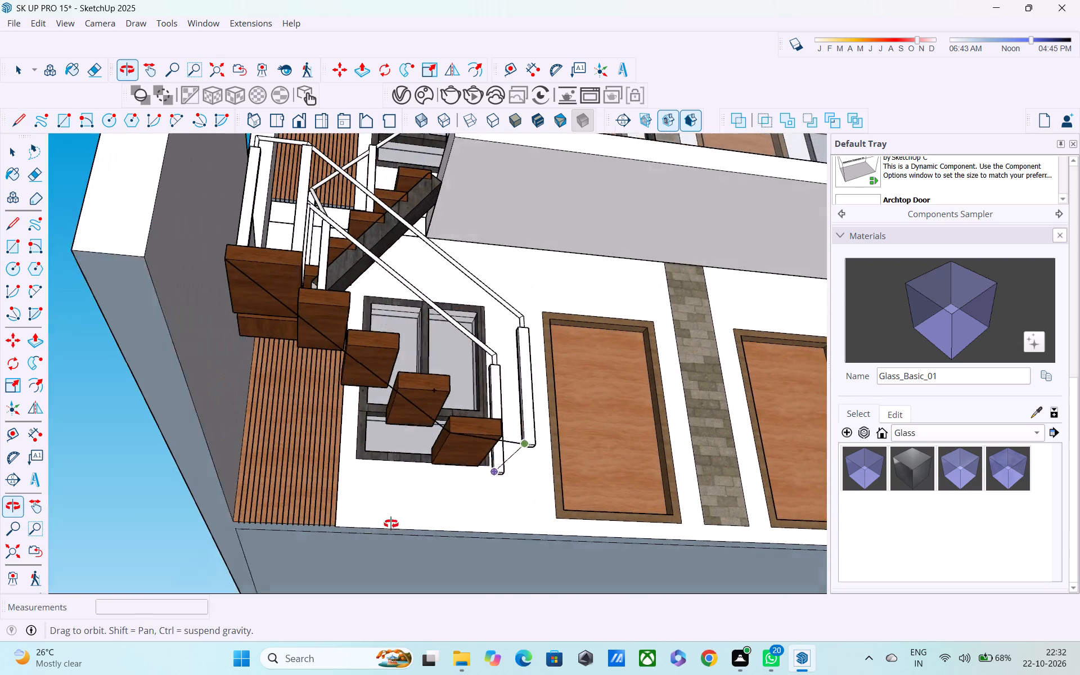
middle_click_drag(391, 524, 382, 529)
scroll(494, 471, "up", 3)
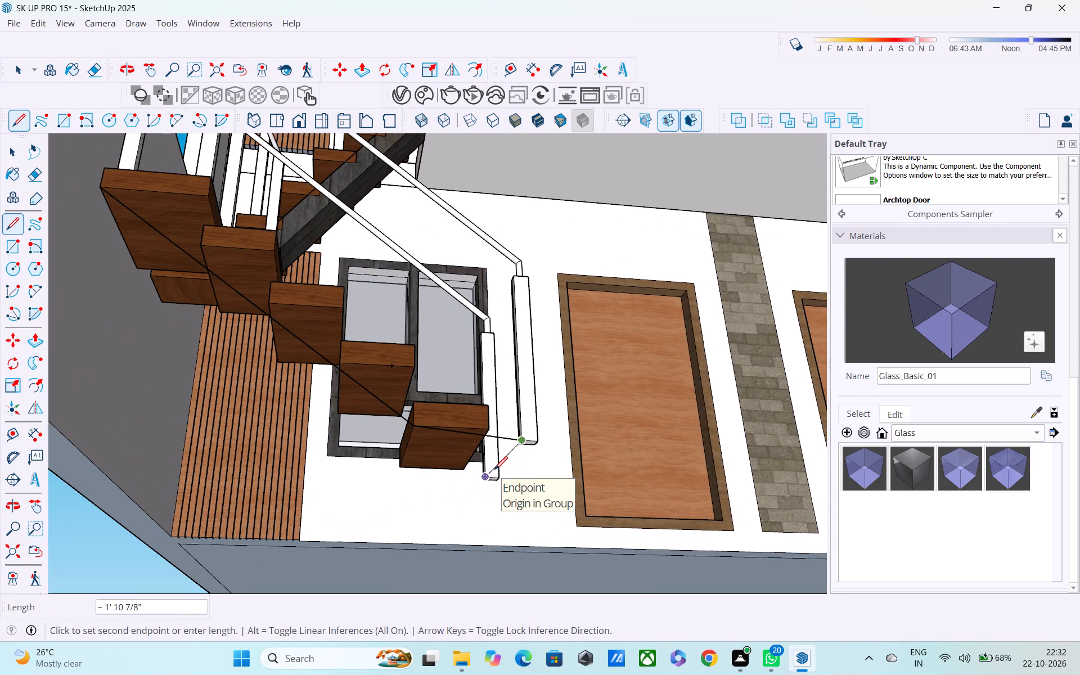
key("space")
middle_click_drag(410, 411, 411, 412)
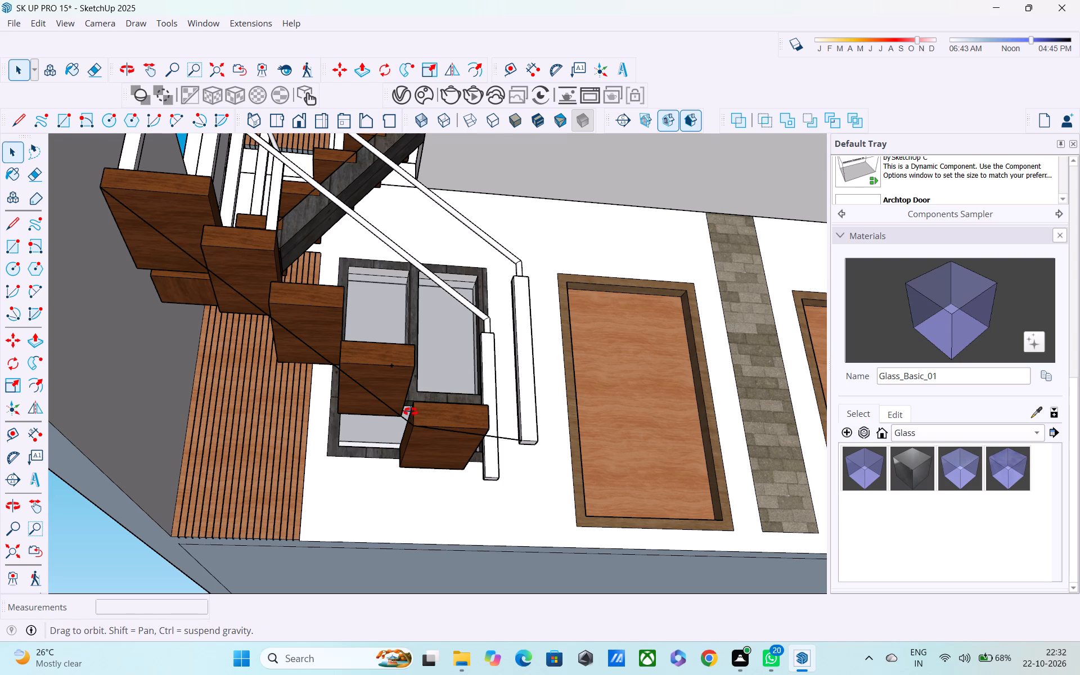
Draw the remaining edges beneath the lower flight, linking the landing's lower corners and the bottom step, with a 2' closing edge forming a sloped face.
middle_click_drag(411, 412, 615, 384)
key("l")
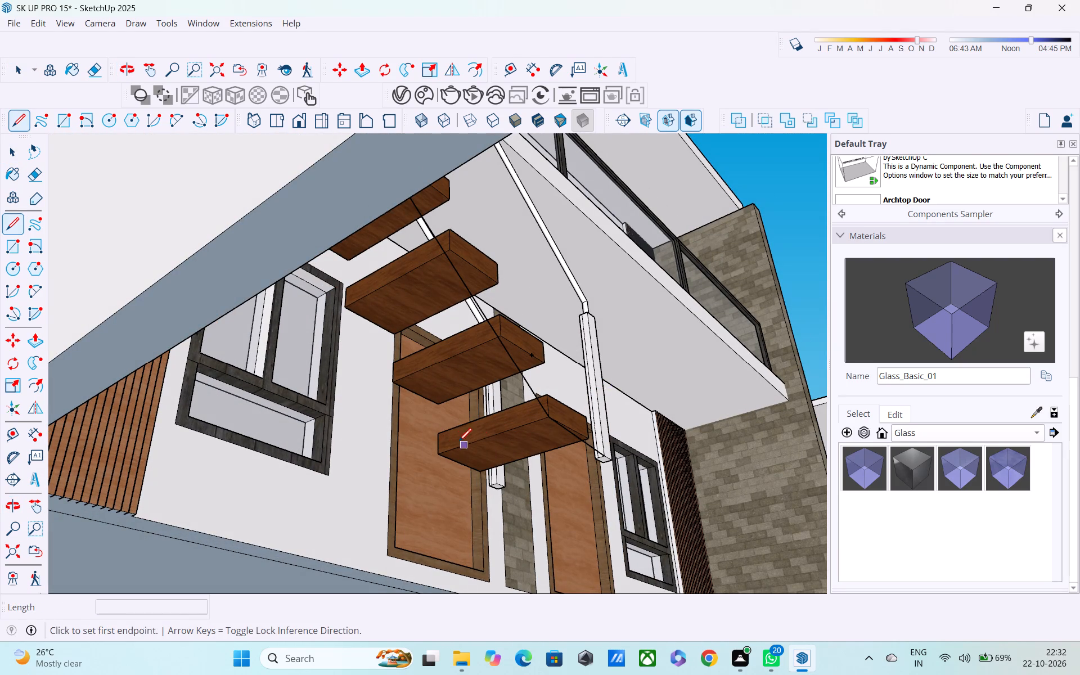
left_click(437, 453)
middle_click_drag(392, 372, 243, 405)
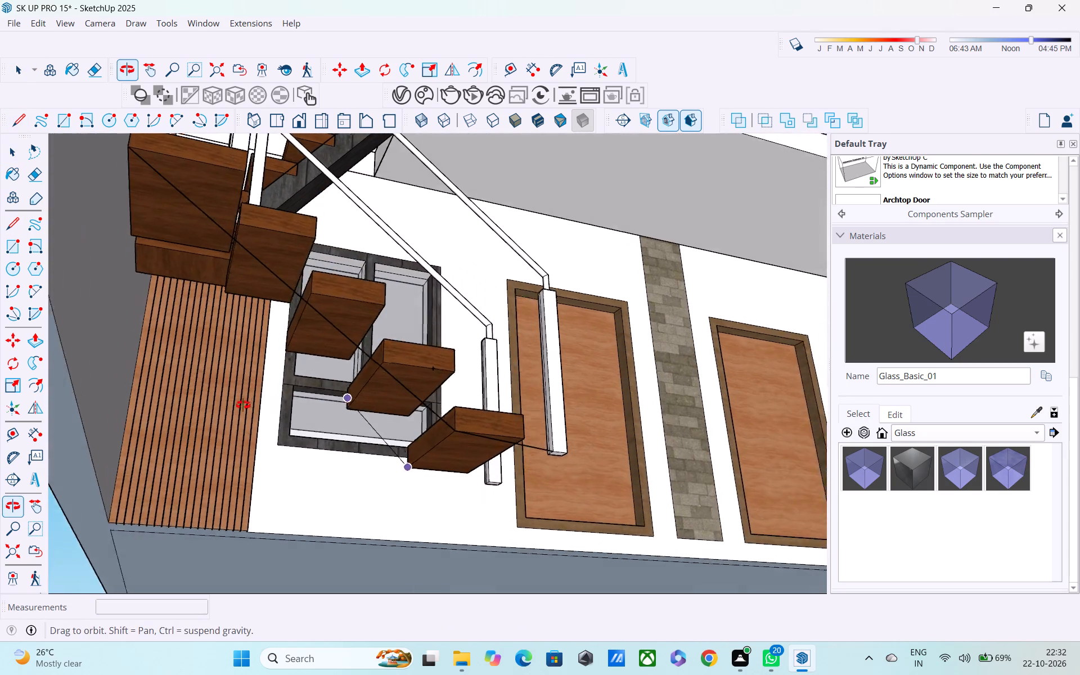
middle_click_drag(243, 405, 219, 407)
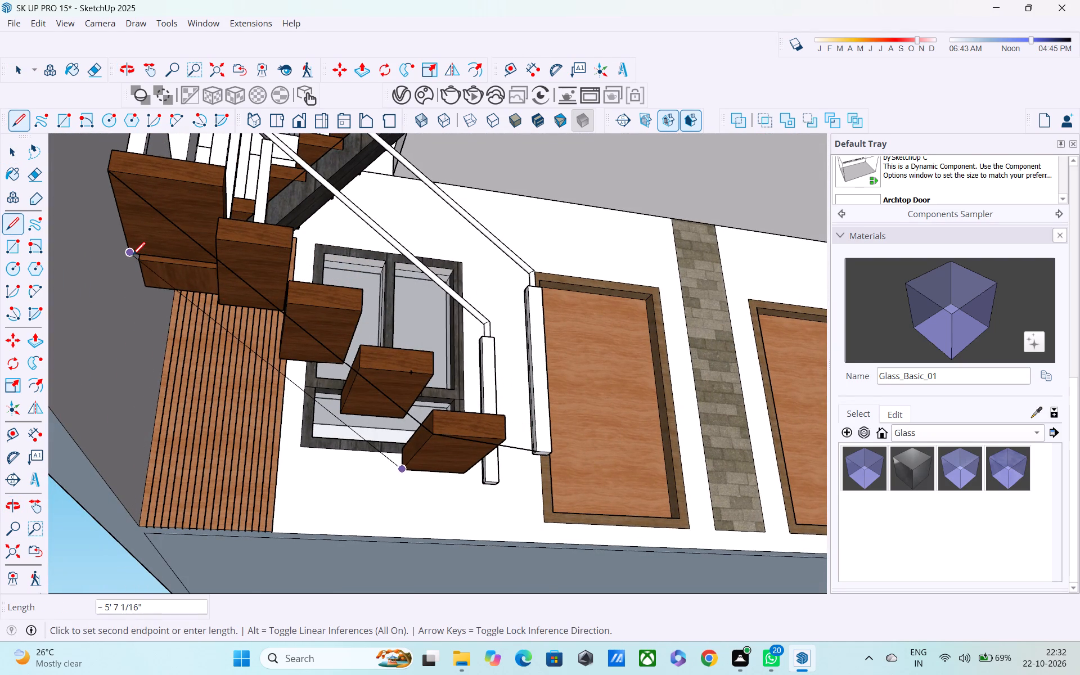
left_click(132, 256)
middle_click_drag(190, 311, 214, 340)
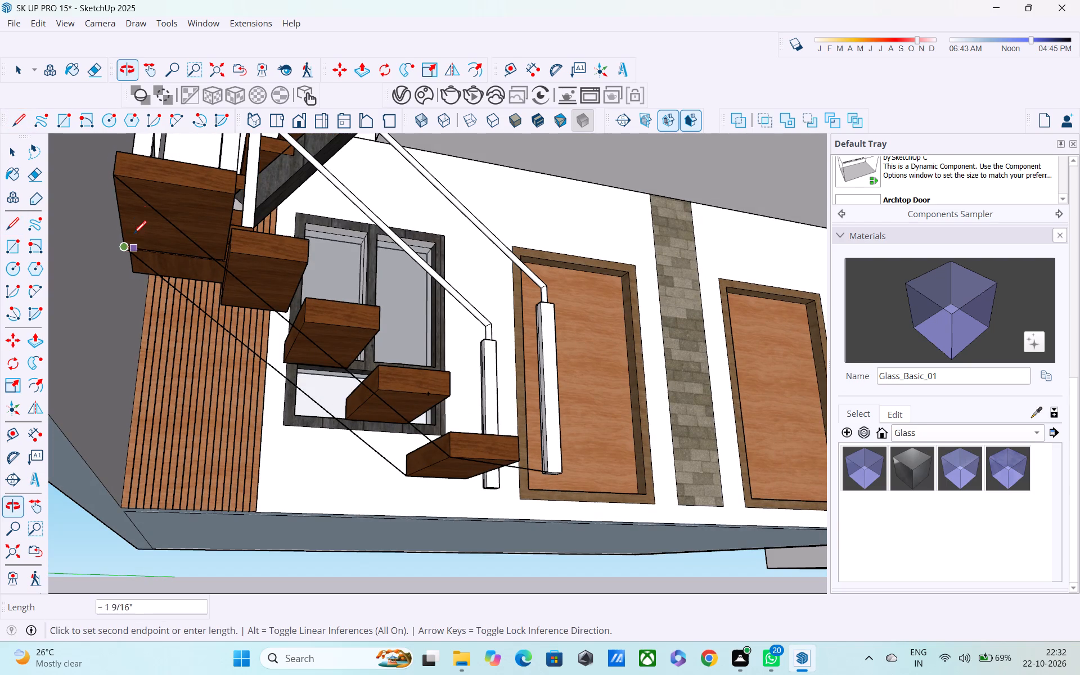
left_click(116, 173)
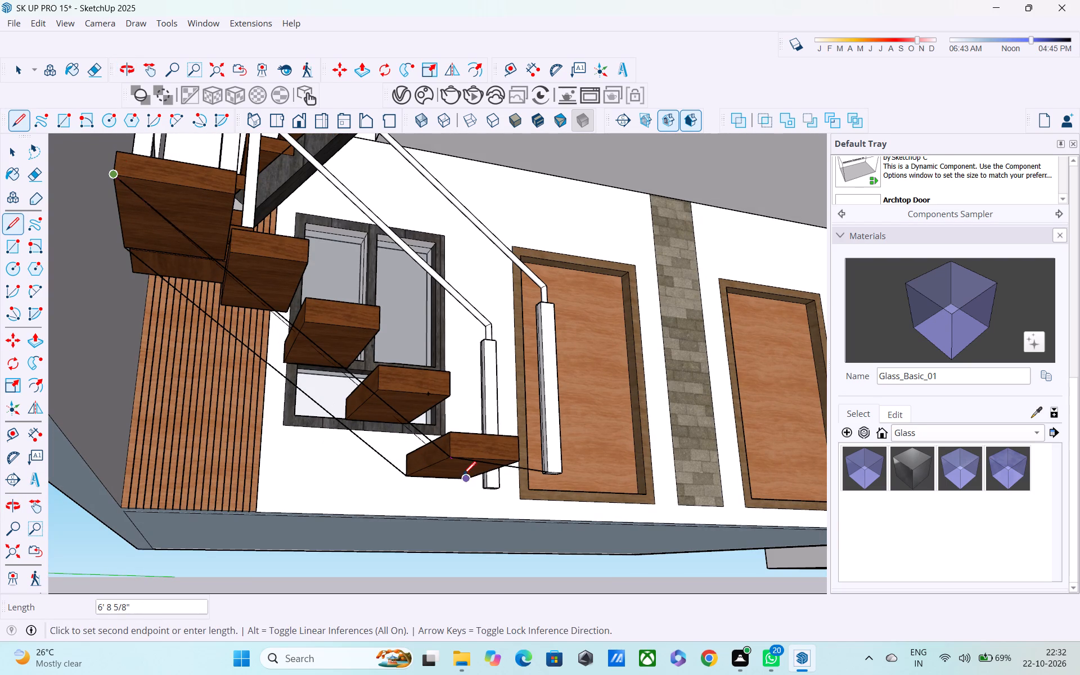
key("Escape")
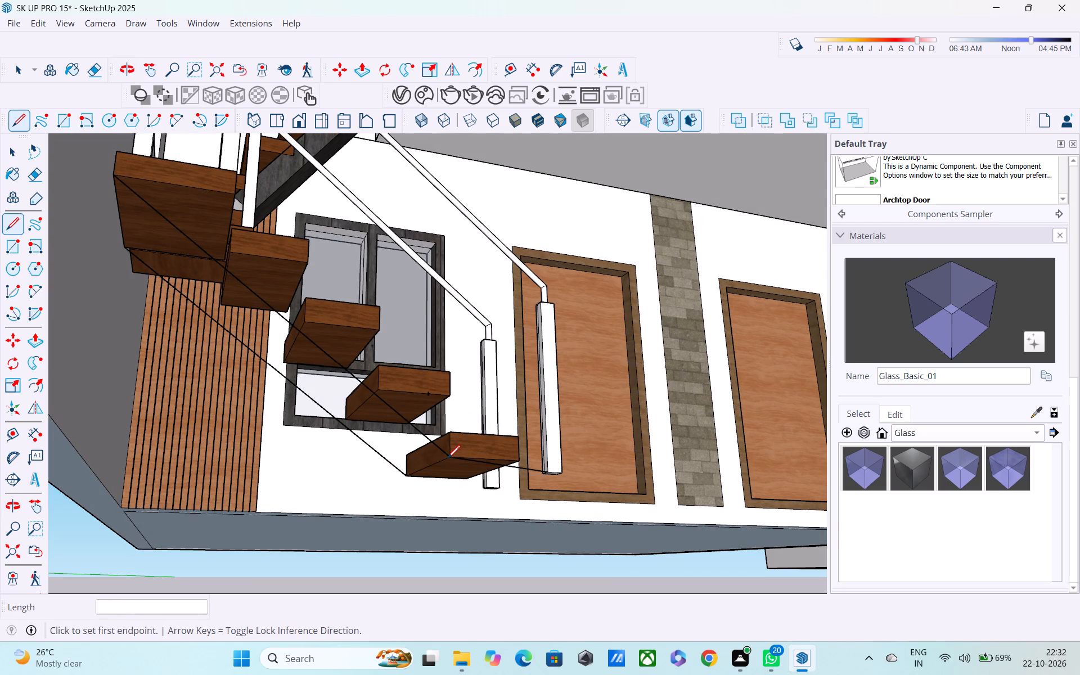
key("l")
left_click(447, 460)
left_click(403, 481)
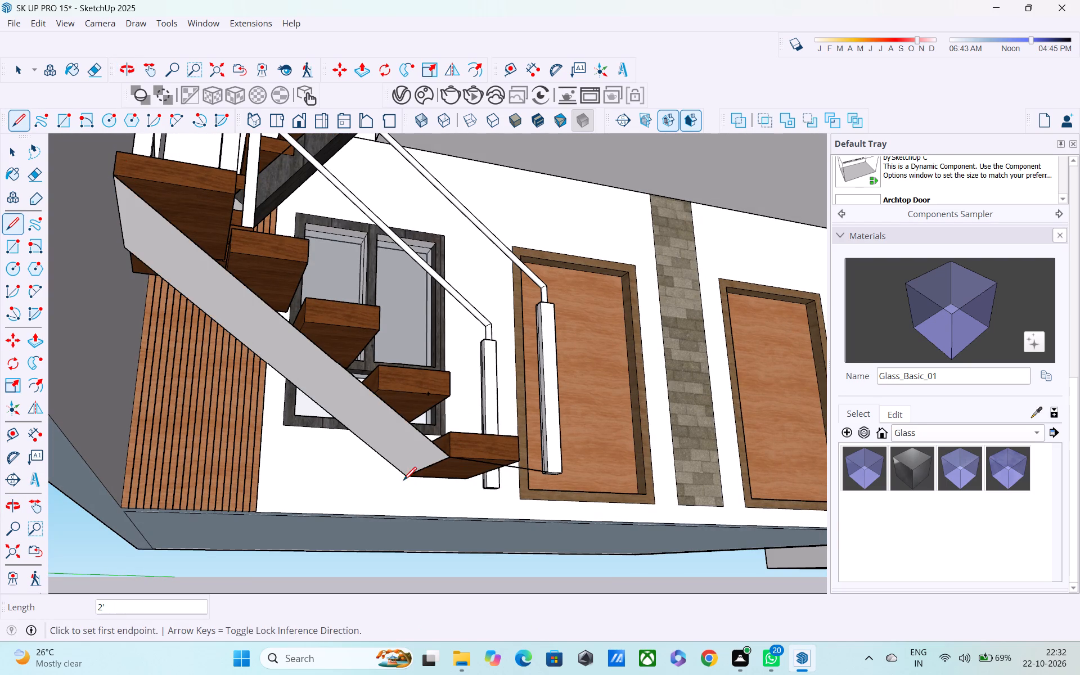
Push/Pull the sloped face beneath the lower flight to a thickness of 3".
middle_click_drag(402, 482, 212, 548)
scroll(254, 515, "down", 4)
middle_click_drag(279, 511, 399, 402)
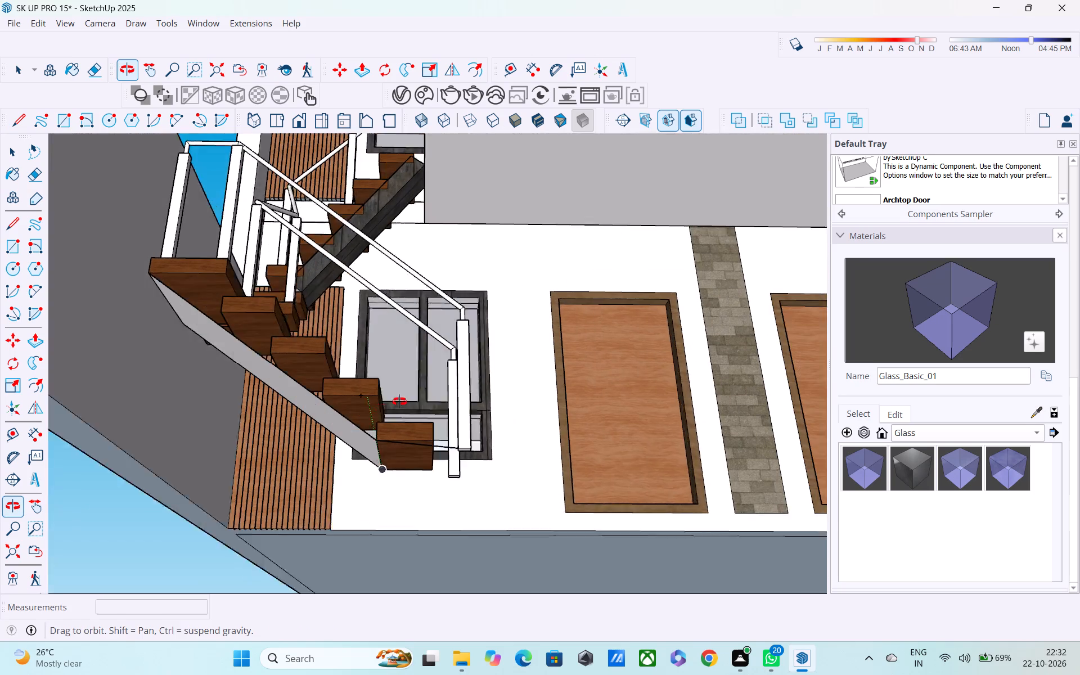
middle_click_drag(399, 402, 420, 393)
key("space")
key("p")
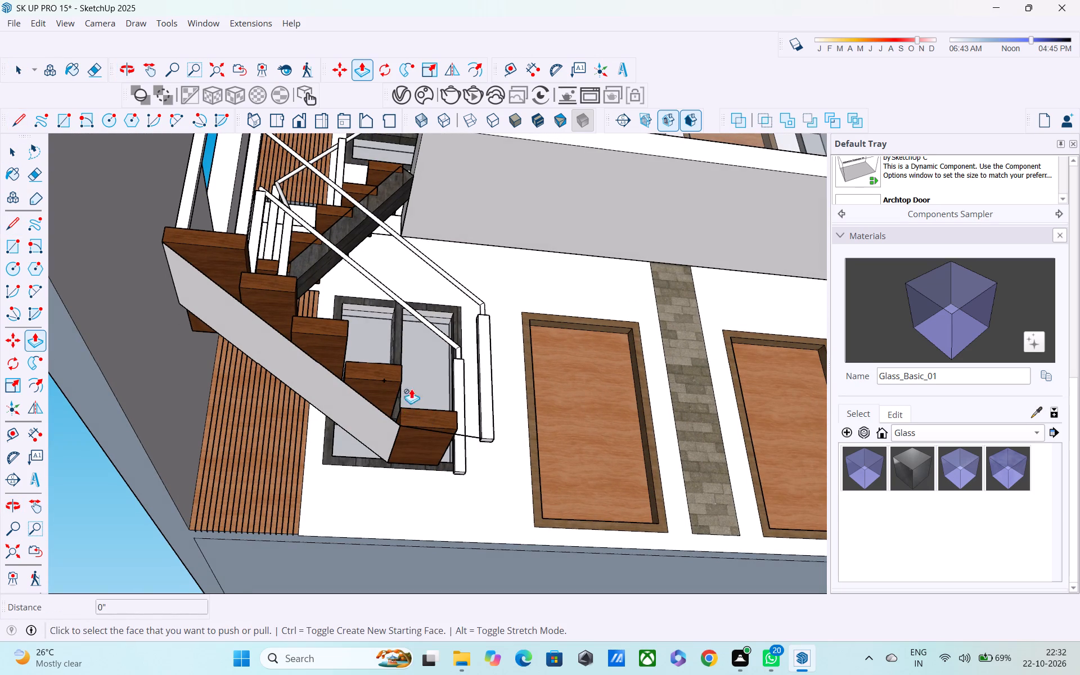
left_click(339, 397)
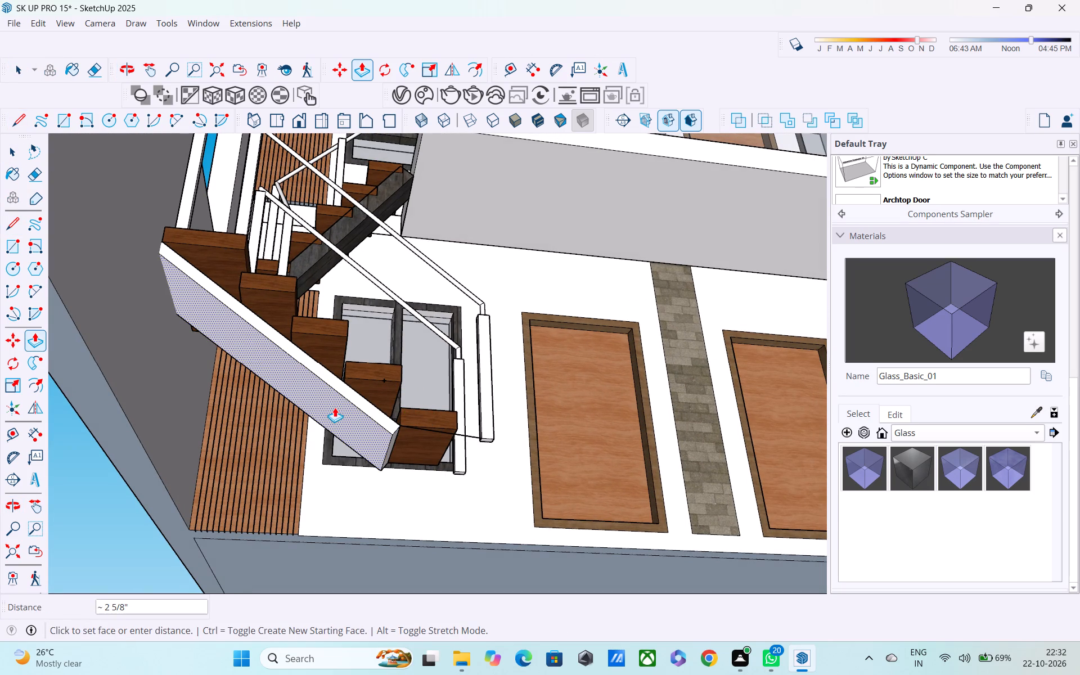
type("3\"")
key("Return")
scroll(353, 401, "up", 1)
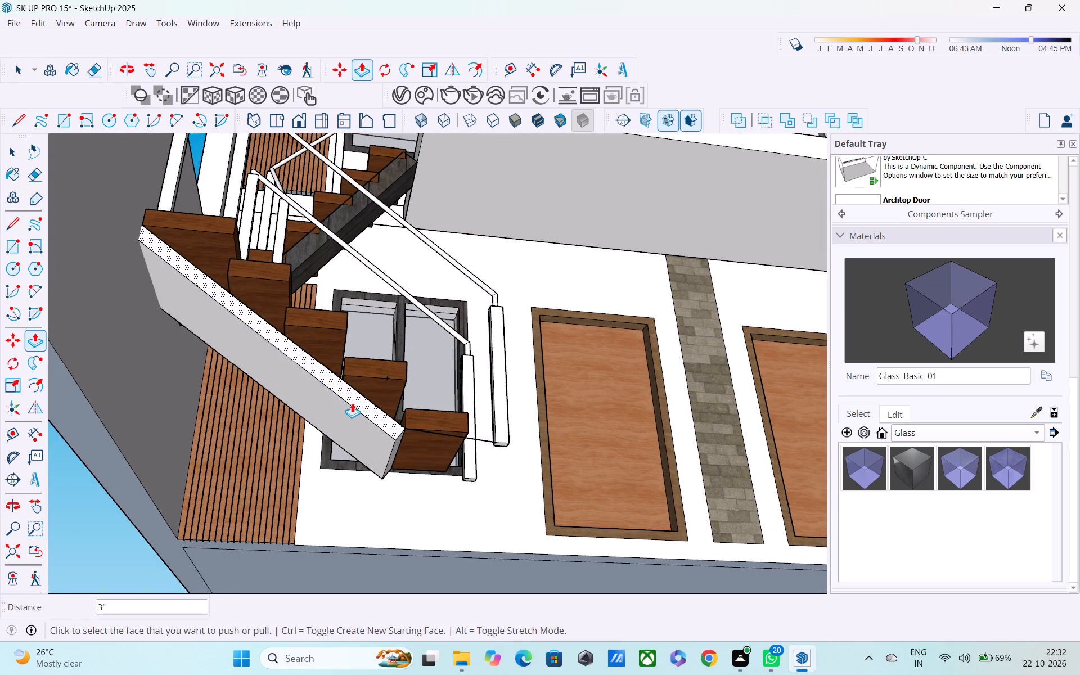
Paint the narrow long side of the sloped slab beneath the lower flight with the wood material Wood_Planks_01_1K.
scroll(352, 403, "down", 1)
middle_click_drag(352, 403, 308, 525)
scroll(303, 498, "down", 3)
middle_click_drag(312, 486, 240, 551)
scroll(255, 474, "down", 4)
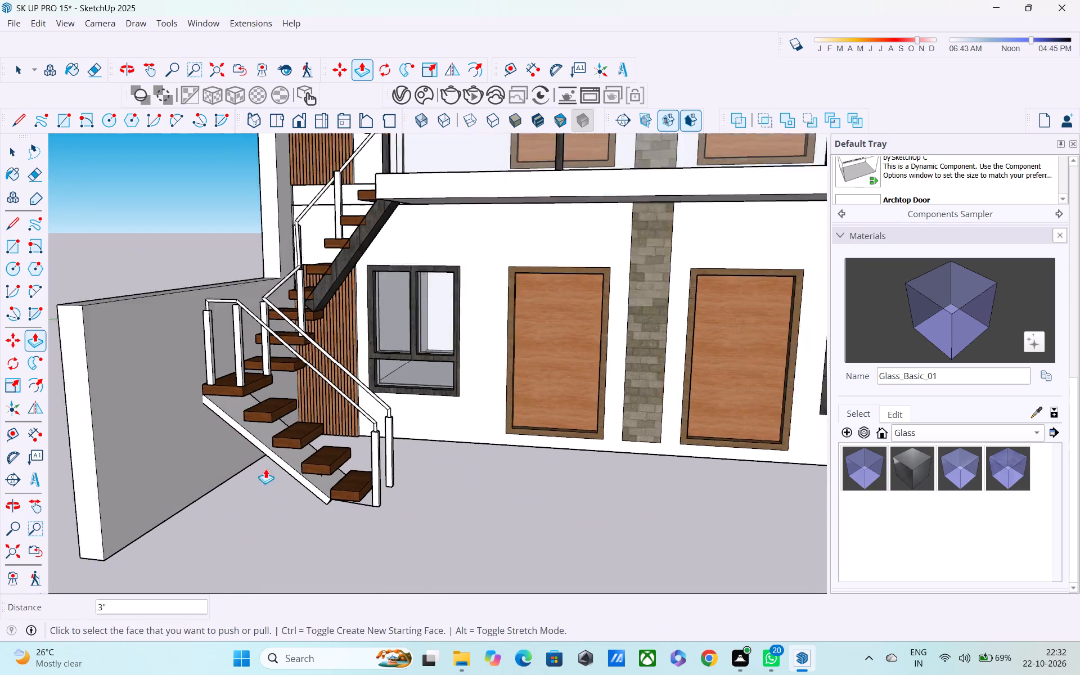
middle_click_drag(282, 461, 291, 414)
middle_click_drag(252, 420, 0, 420)
middle_click_drag(318, 442, 467, 434)
left_click(921, 439)
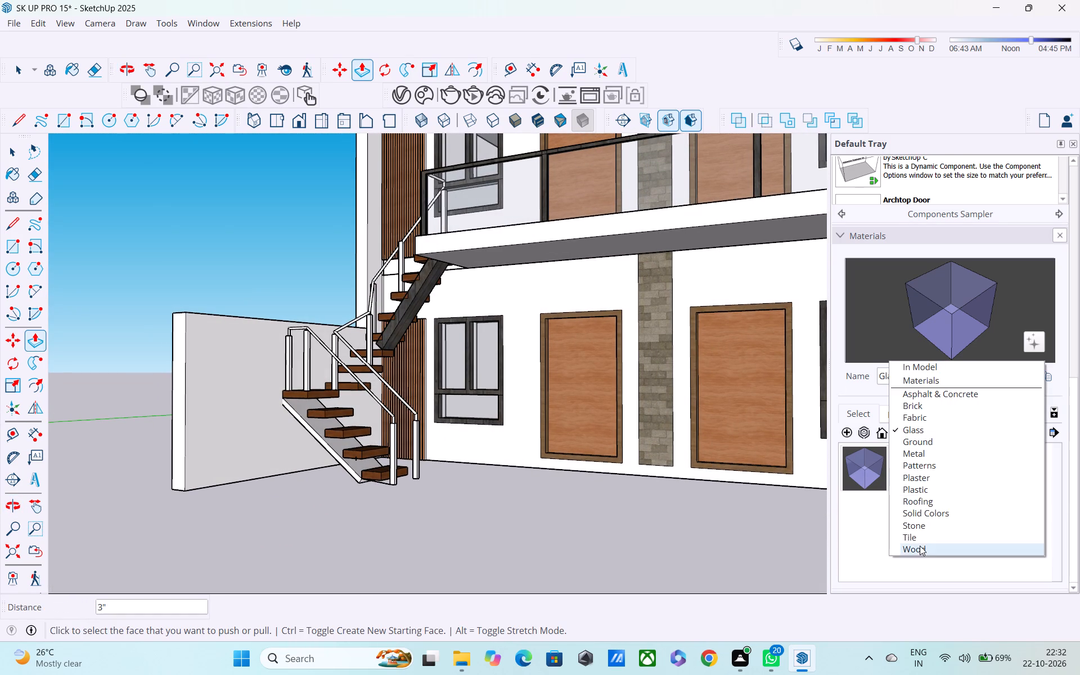
left_click(920, 546)
left_click(327, 433)
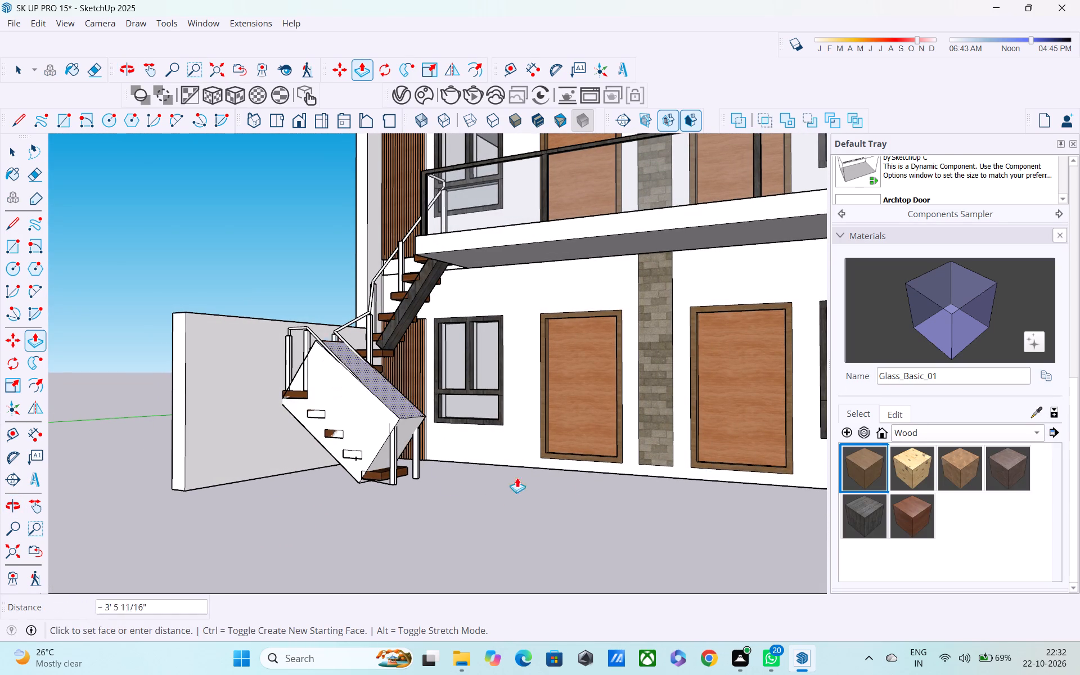
key("Escape")
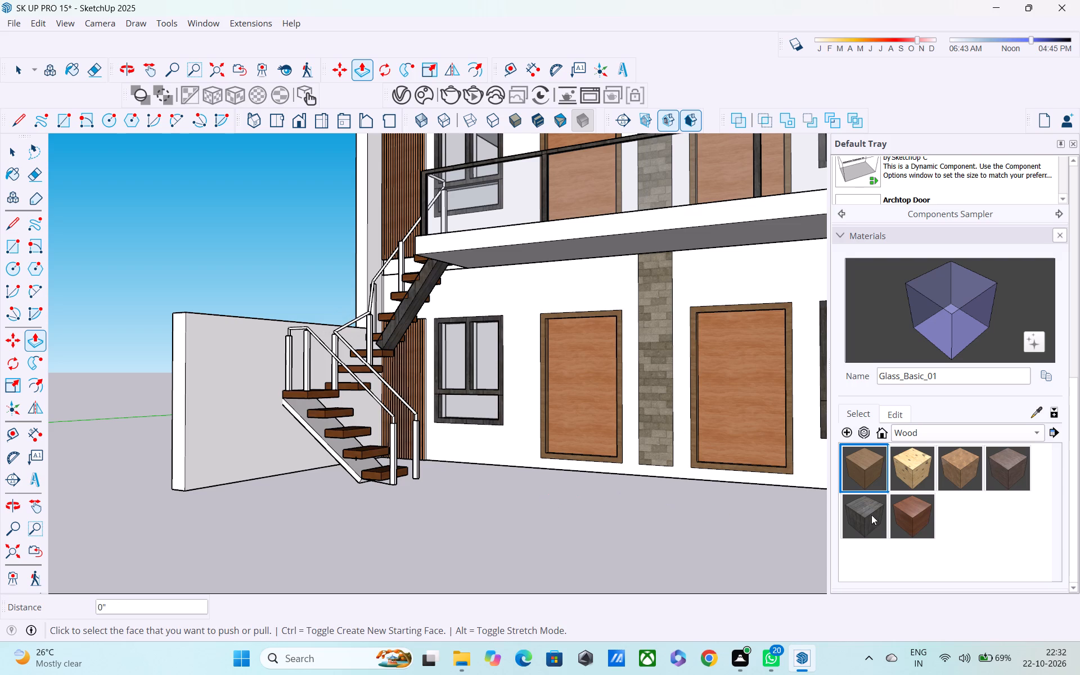
left_click(871, 514)
left_click(327, 445)
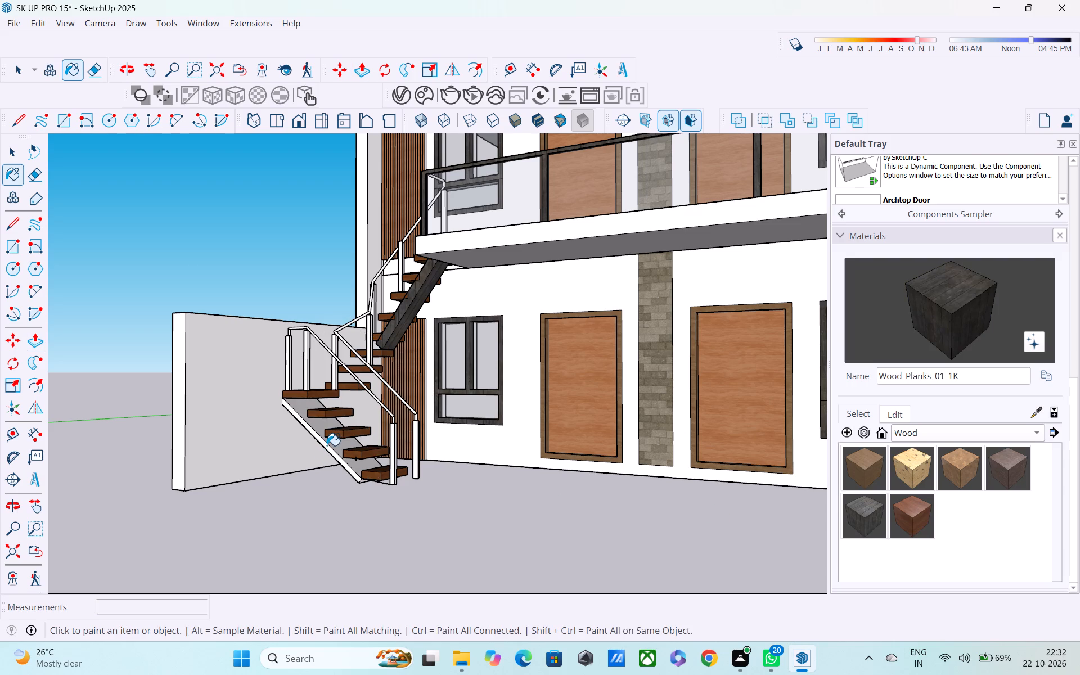
Paint the slab's upper sloped face beneath the steps with Wood_Planks_01_1K.
middle_click_drag(330, 444, 349, 437)
scroll(349, 435, "up", 4)
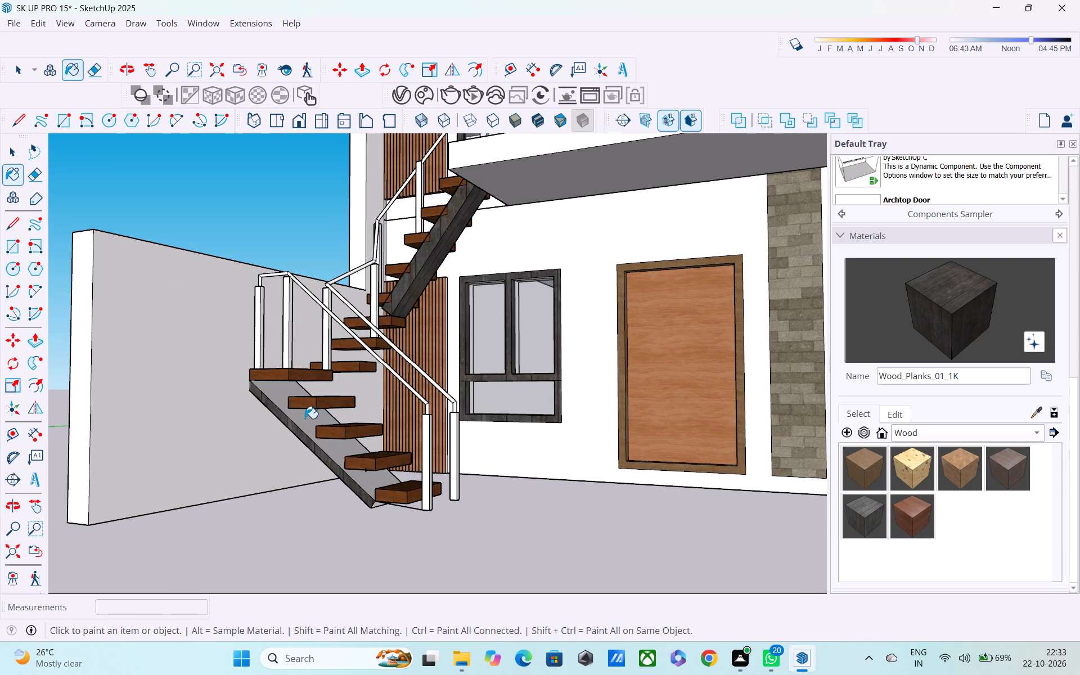
left_click(303, 418)
middle_click_drag(317, 438, 450, 439)
scroll(451, 460, "down", 4)
key("space")
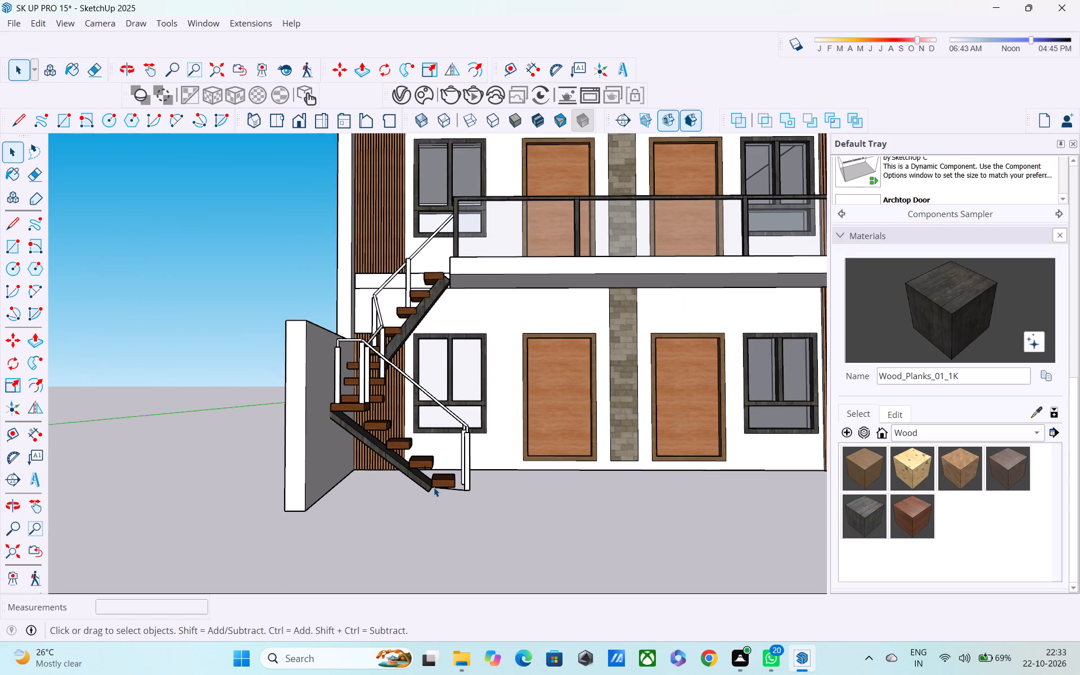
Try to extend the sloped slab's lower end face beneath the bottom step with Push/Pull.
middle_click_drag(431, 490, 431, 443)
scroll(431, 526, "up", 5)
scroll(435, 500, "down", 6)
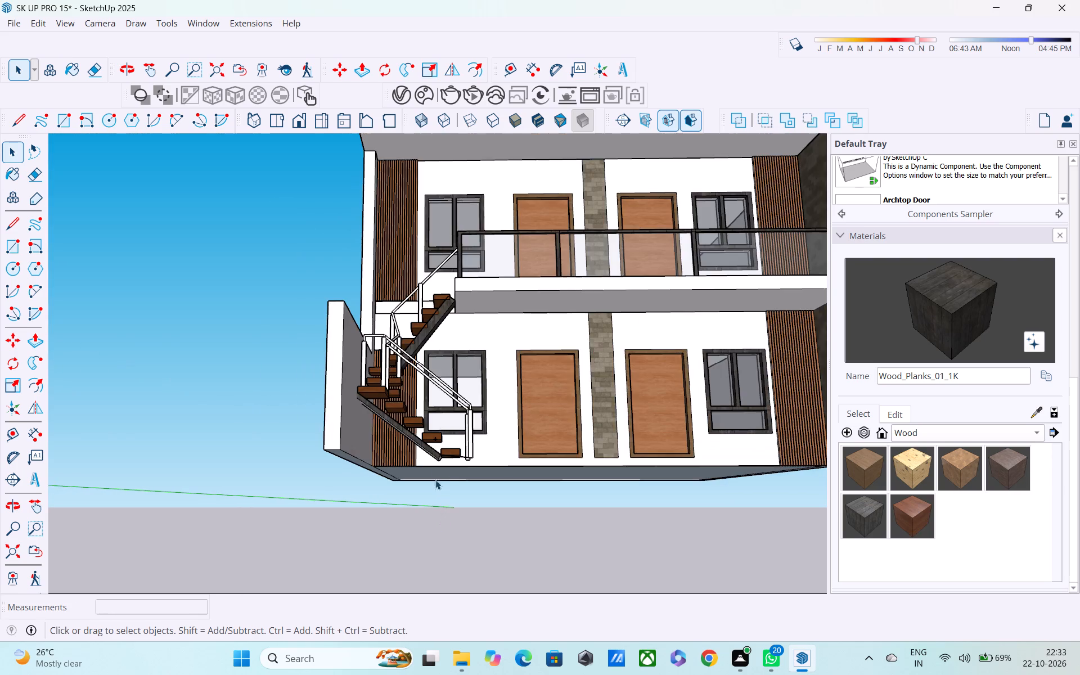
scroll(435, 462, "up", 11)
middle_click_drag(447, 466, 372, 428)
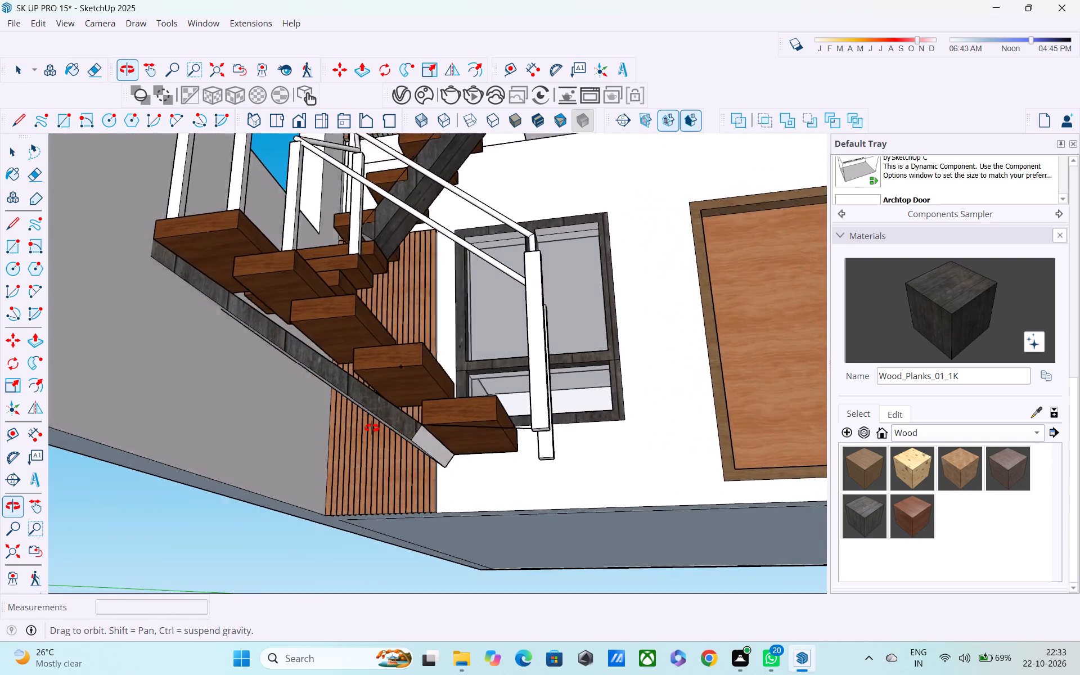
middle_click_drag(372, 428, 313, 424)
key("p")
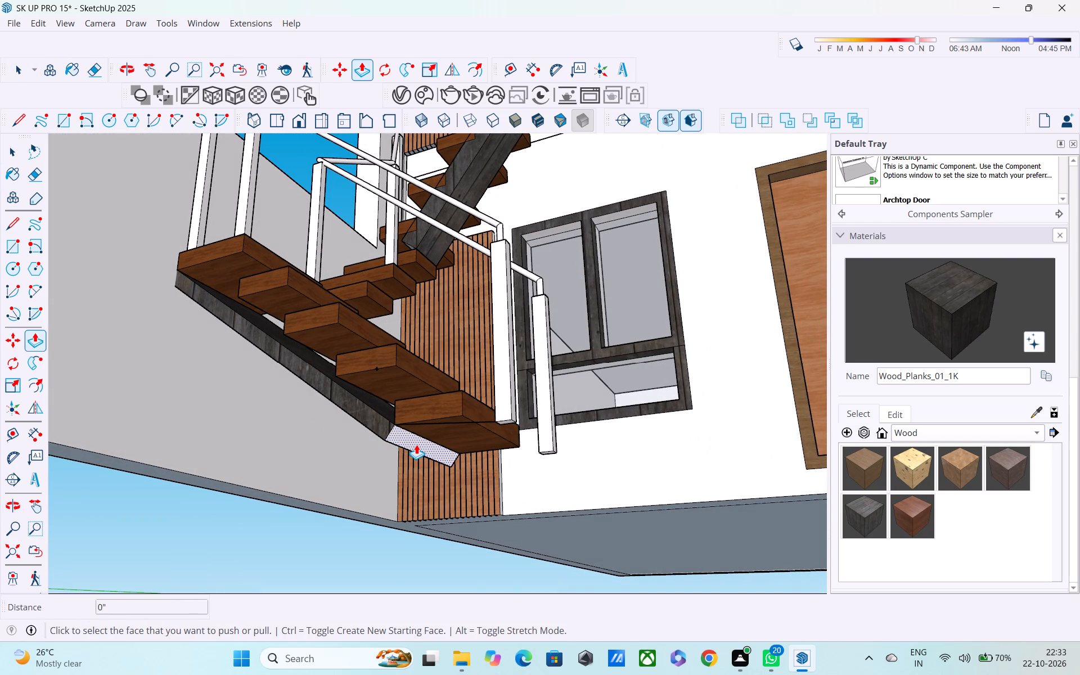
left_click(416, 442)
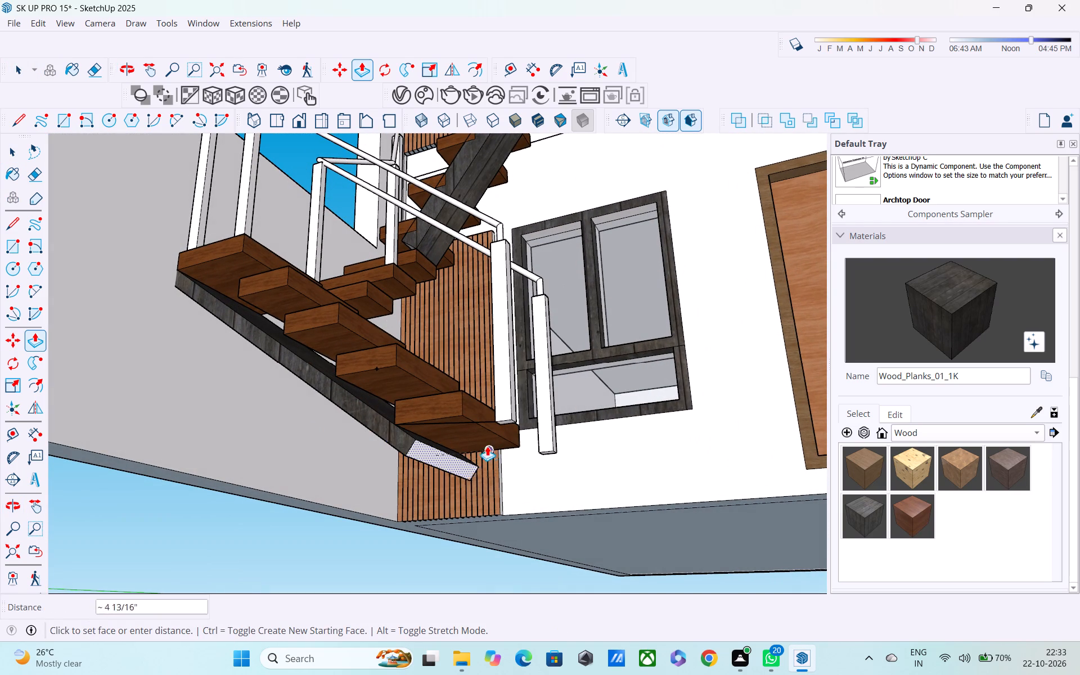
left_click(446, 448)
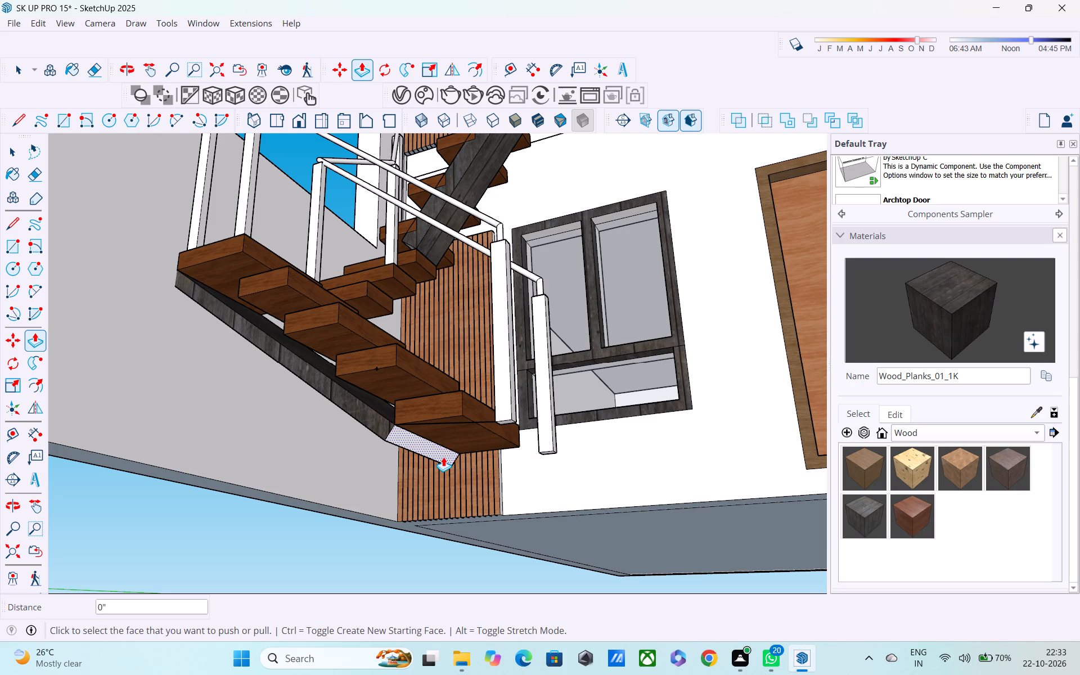
Draw a line across the slab's lower end face between the midpoints of its two short edges.
middle_click_drag(436, 457, 318, 415)
key("l")
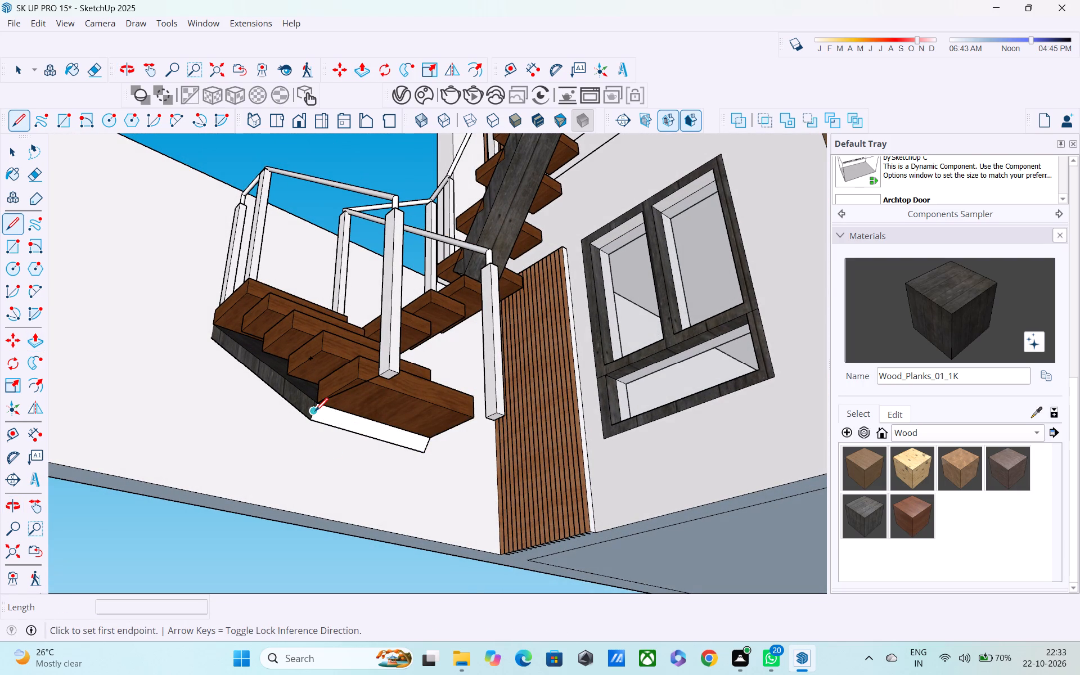
scroll(315, 414, "up", 8)
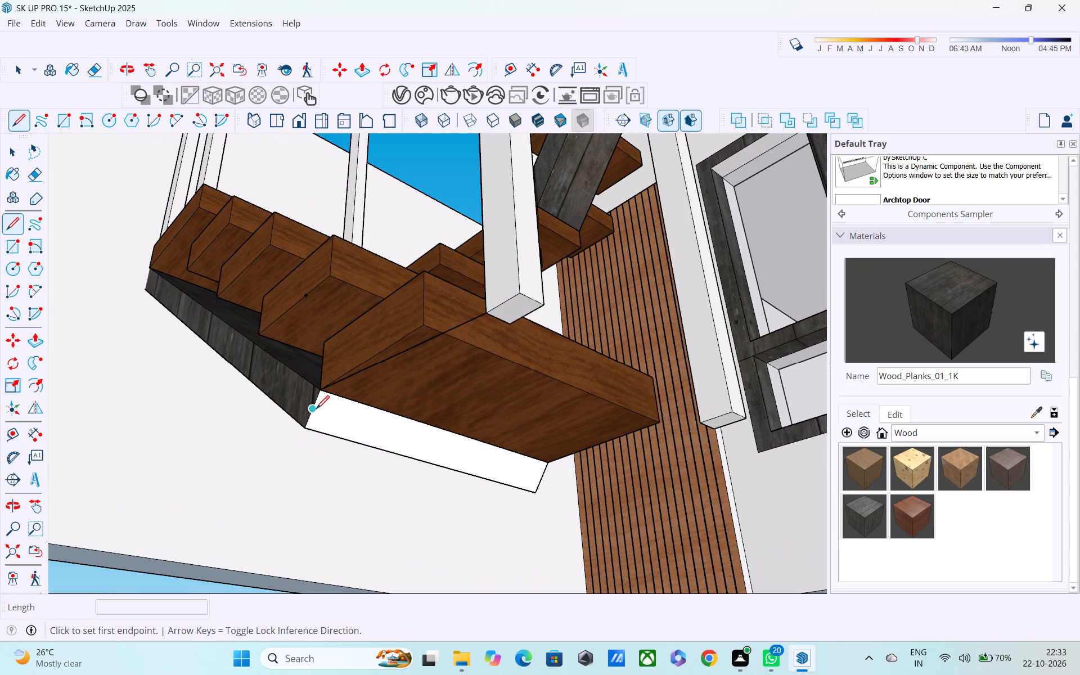
left_click(316, 410)
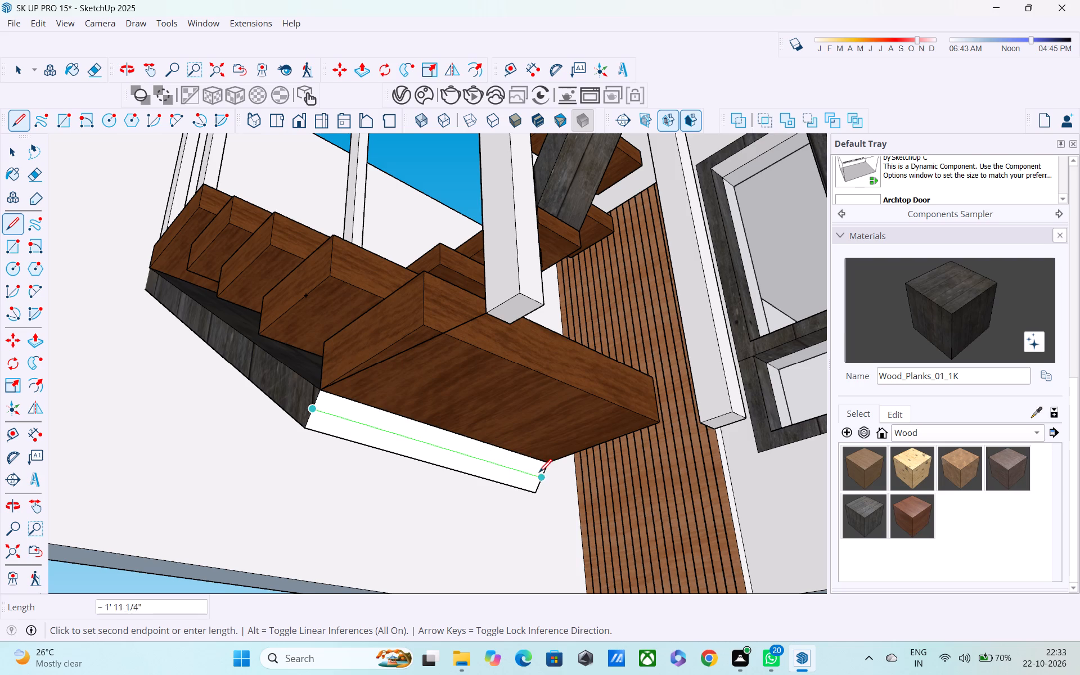
left_click(541, 475)
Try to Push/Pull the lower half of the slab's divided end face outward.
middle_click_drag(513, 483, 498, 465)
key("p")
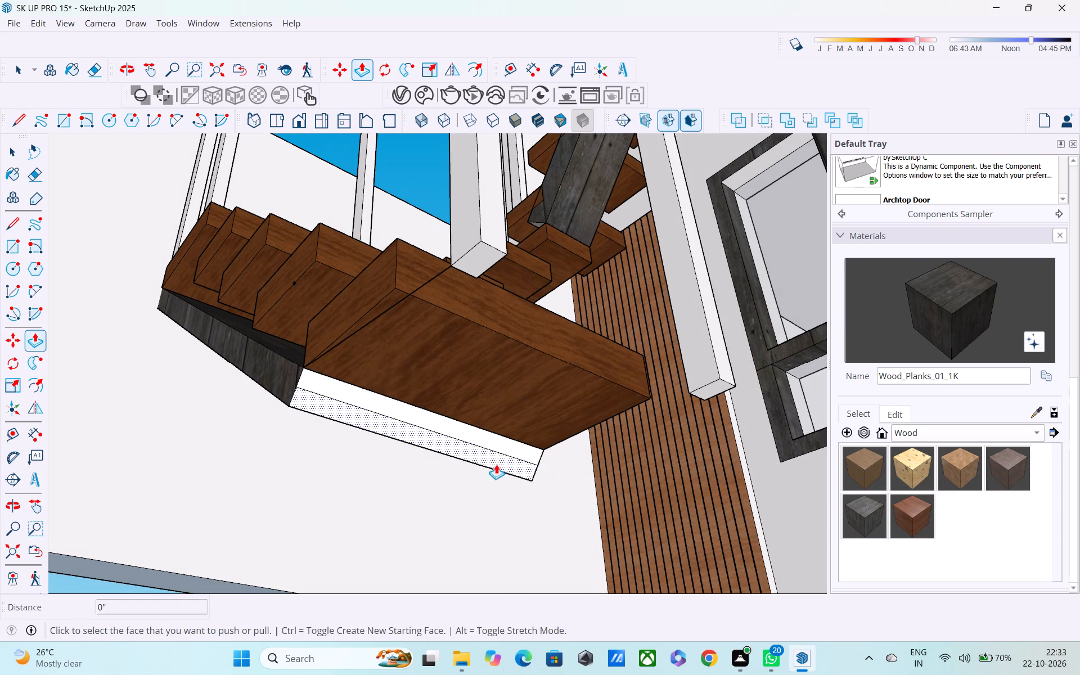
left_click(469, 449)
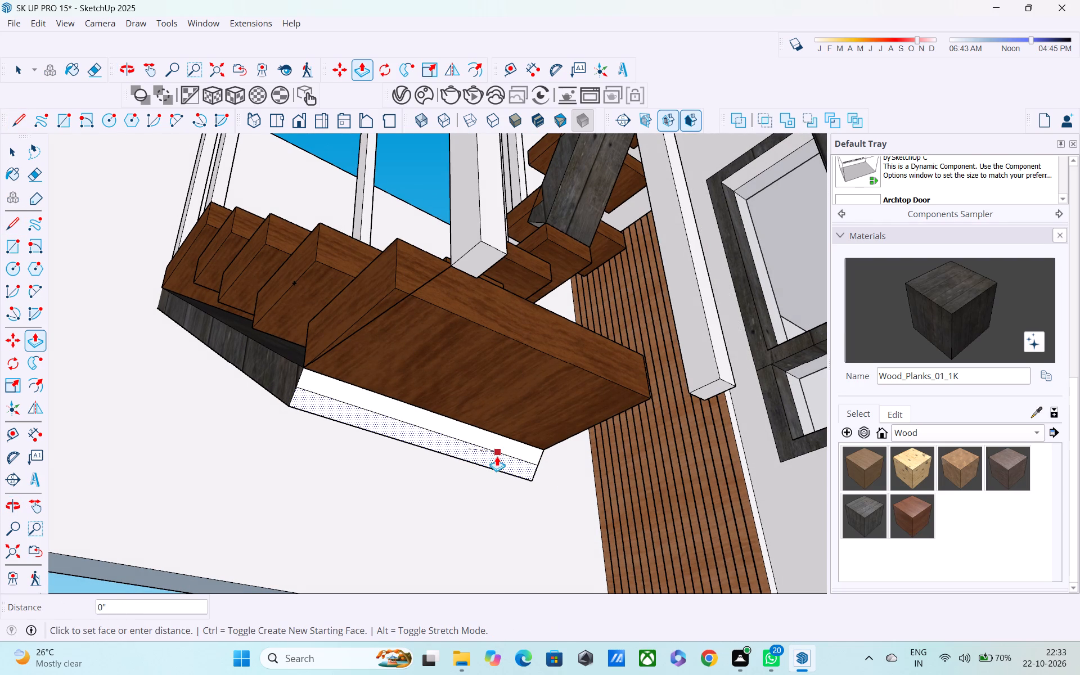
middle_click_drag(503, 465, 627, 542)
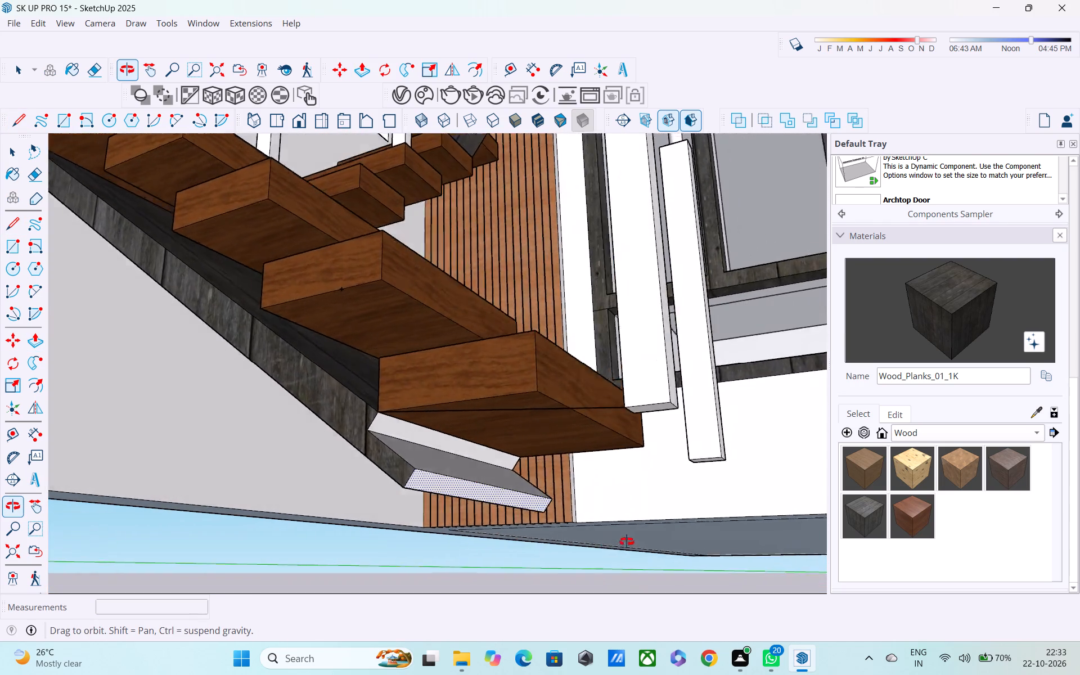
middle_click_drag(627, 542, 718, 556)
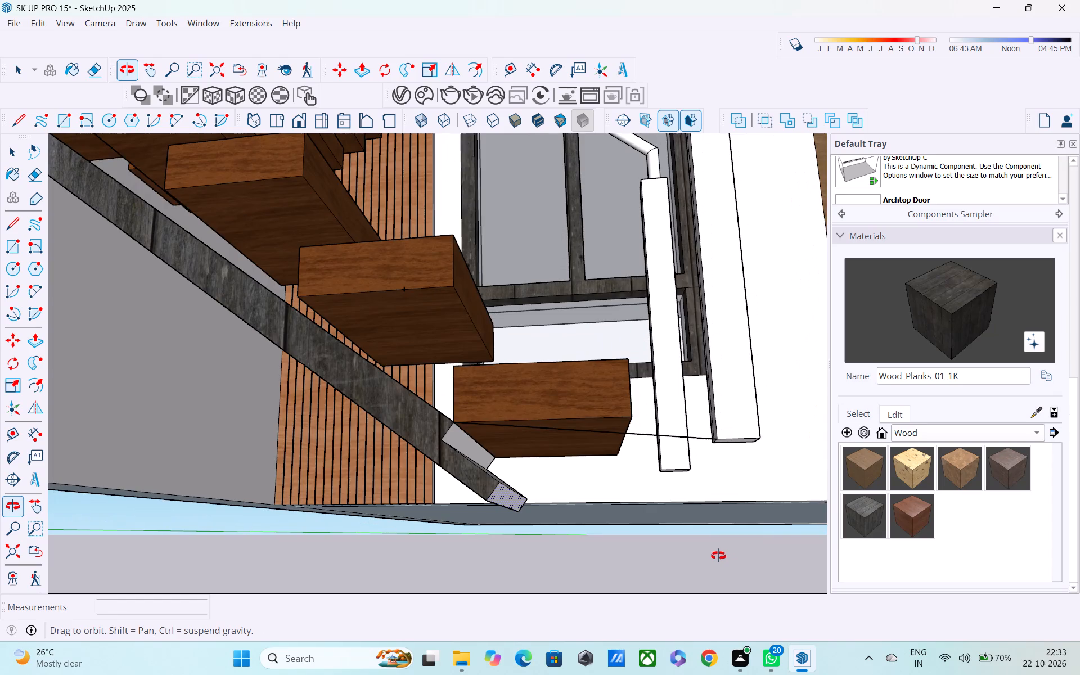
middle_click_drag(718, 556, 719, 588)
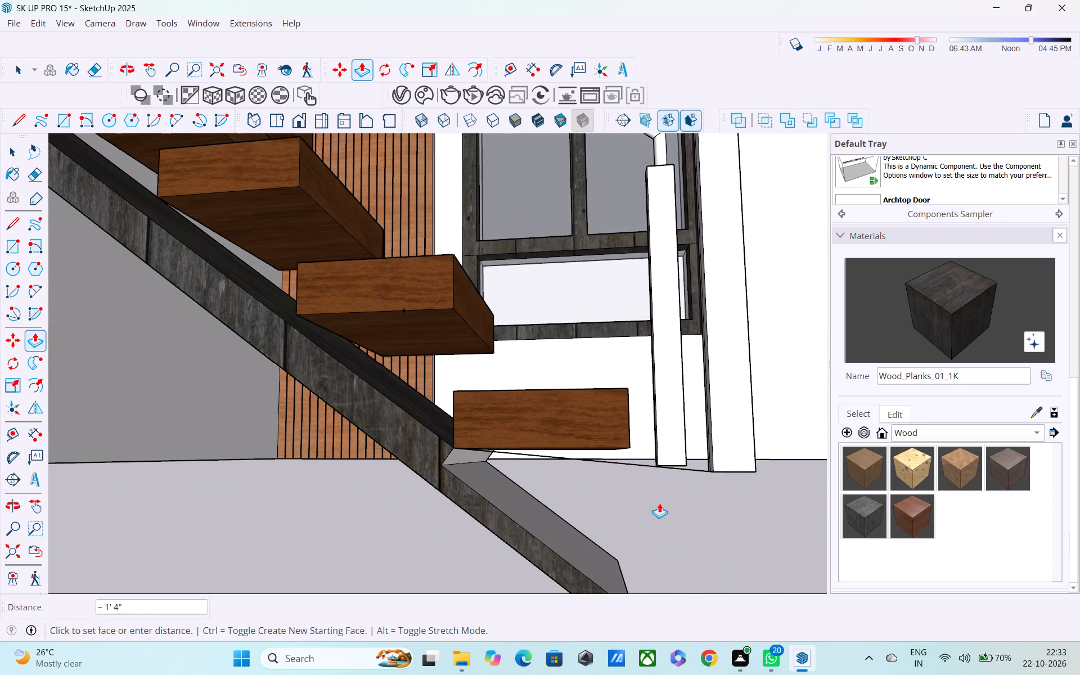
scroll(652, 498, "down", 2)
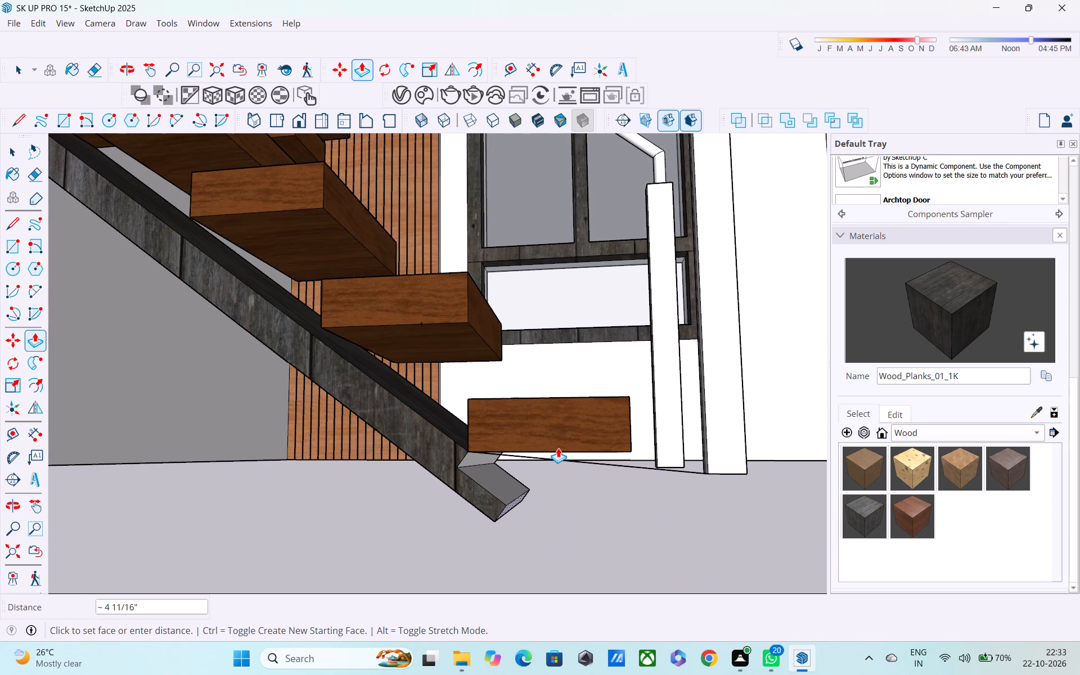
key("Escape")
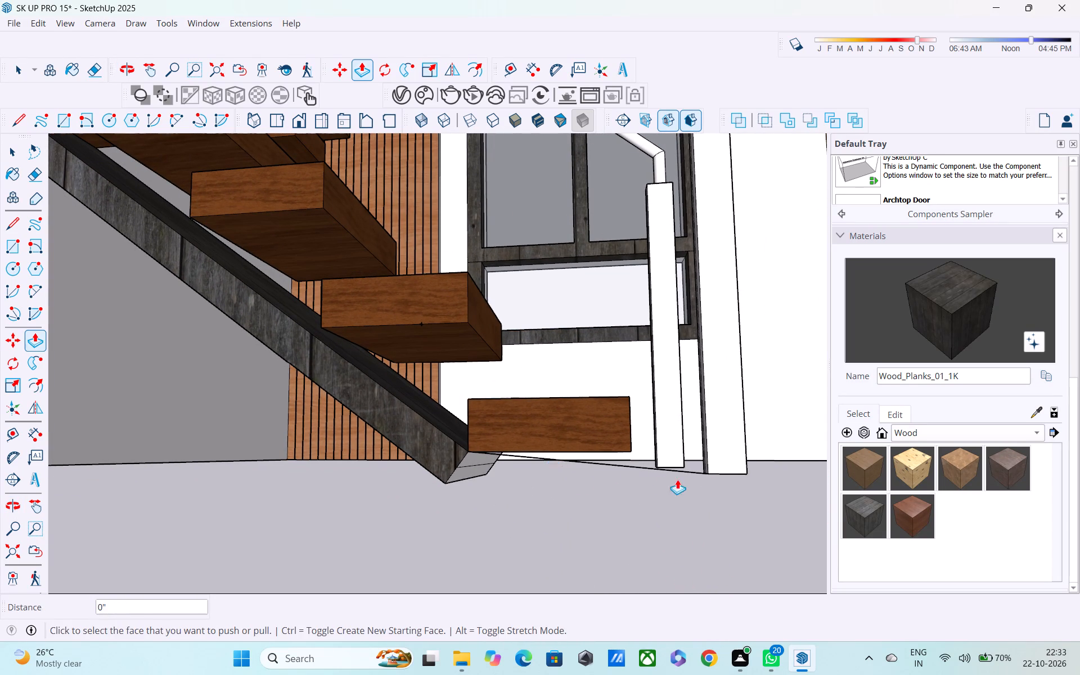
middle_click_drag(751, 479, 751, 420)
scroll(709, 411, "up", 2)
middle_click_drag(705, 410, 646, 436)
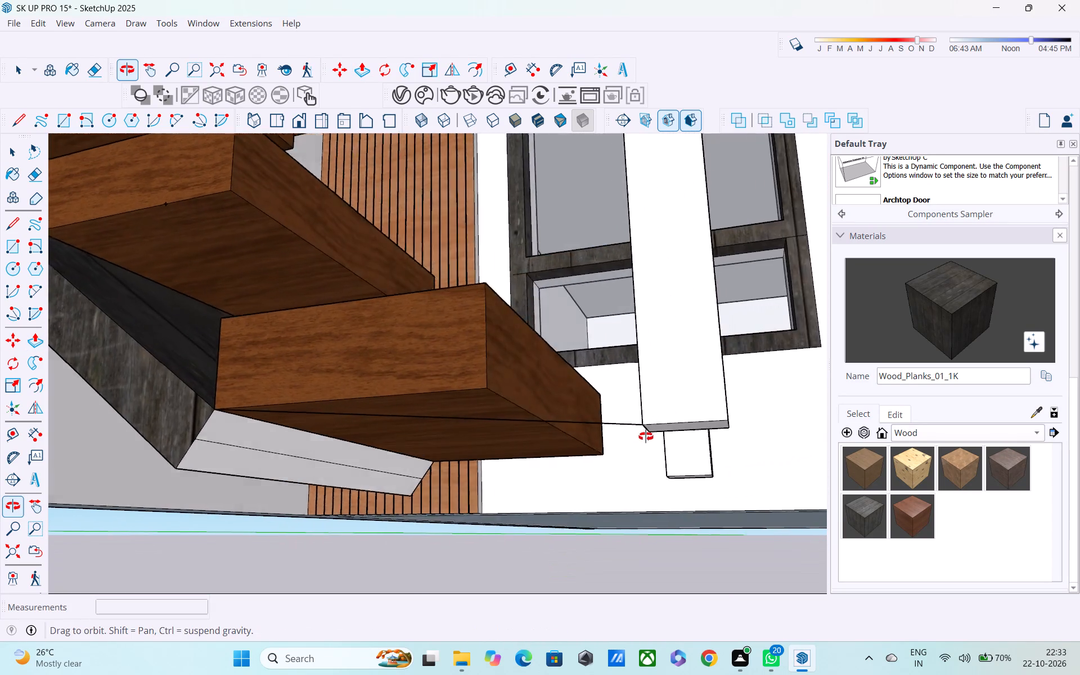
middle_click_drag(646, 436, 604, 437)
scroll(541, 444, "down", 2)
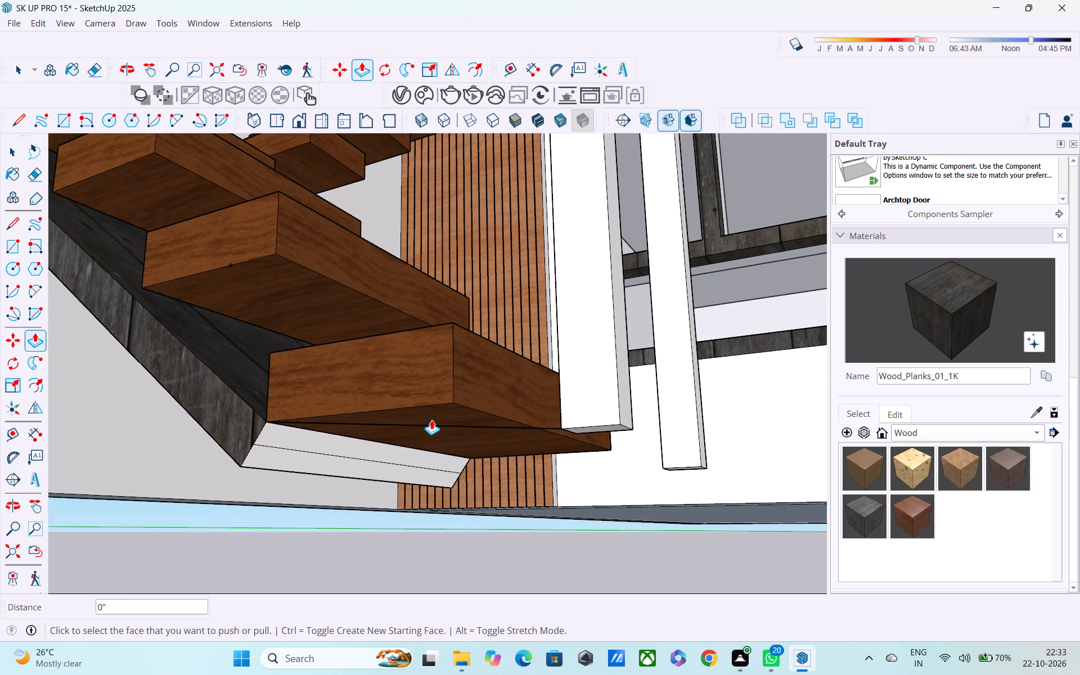
Examine the staircase and its dark wood support slab against the building's front facade from several angles.
key("space")
scroll(436, 421, "down", 13)
middle_click_drag(443, 440, 462, 456)
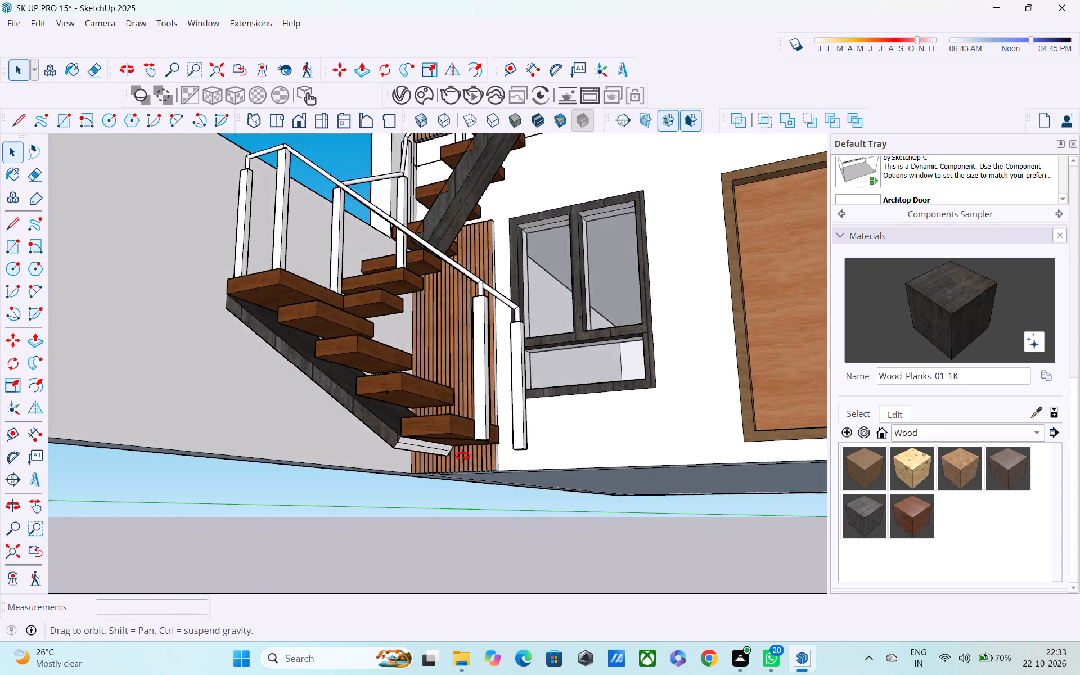
middle_click_drag(462, 456, 537, 517)
scroll(537, 517, "up", 1)
scroll(537, 517, "down", 6)
middle_click_drag(546, 527, 617, 527)
scroll(615, 522, "down", 5)
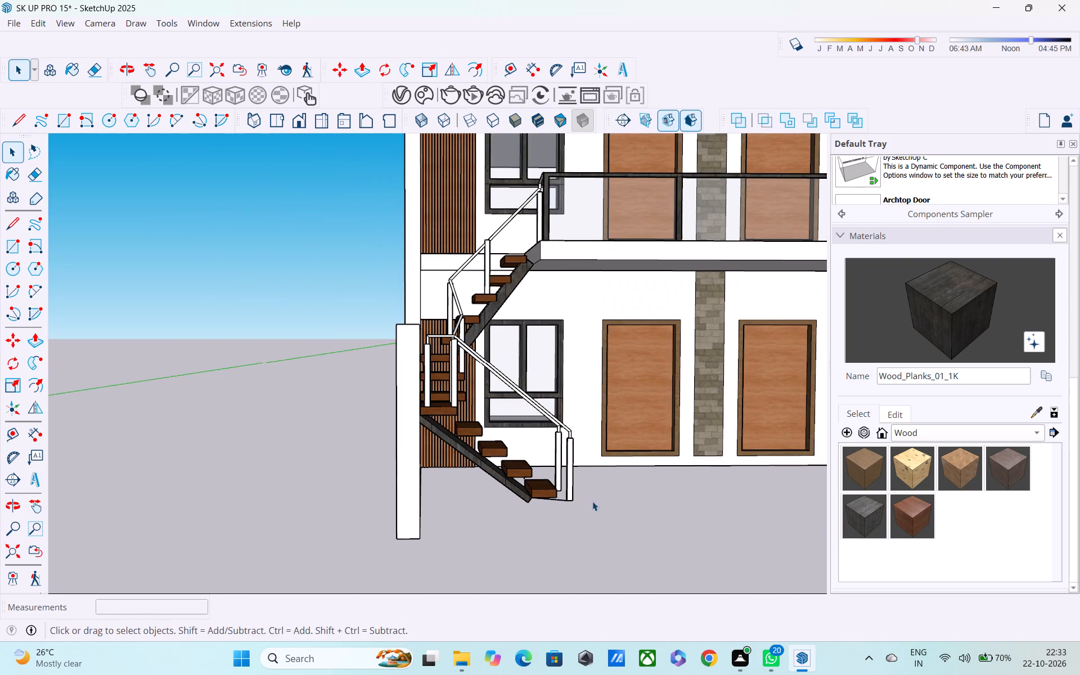
middle_click_drag(588, 498, 521, 485)
scroll(516, 480, "down", 5)
middle_click_drag(516, 487, 533, 521)
key("space")
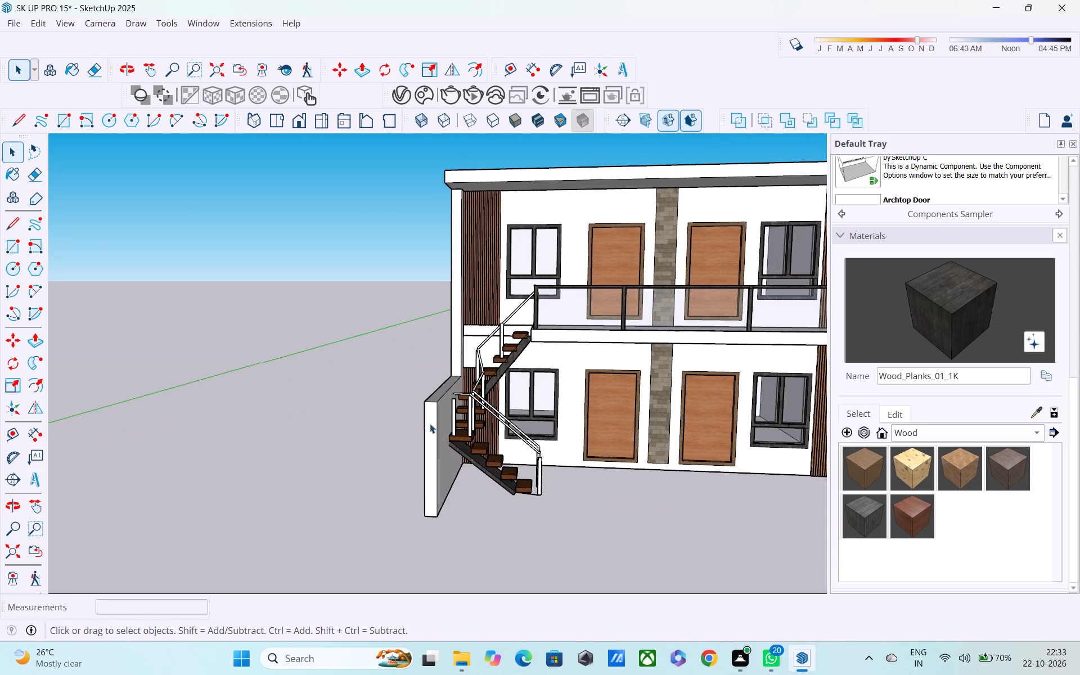
left_click(290, 287)
Open the roof slab group for editing and place guides 6" inward from its front edge and its stair-side edge.
middle_click_drag(470, 393, 500, 340)
scroll(496, 354, "up", 6)
scroll(506, 358, "down", 1)
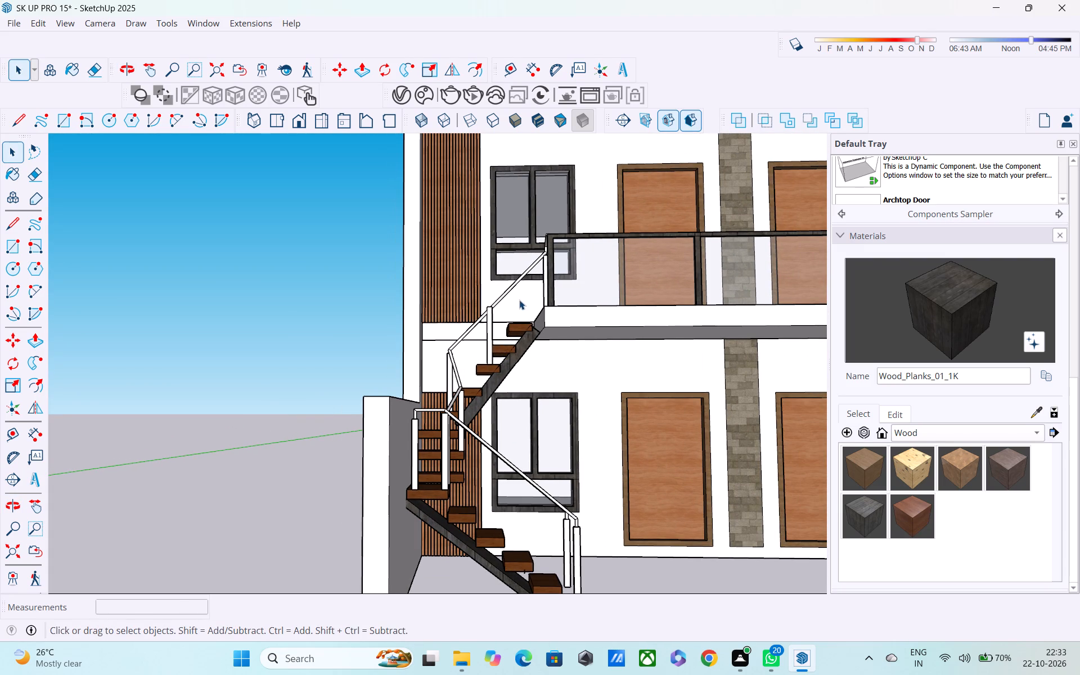
middle_click_drag(521, 303, 516, 511, "shift")
middle_click_drag(541, 286, 493, 421)
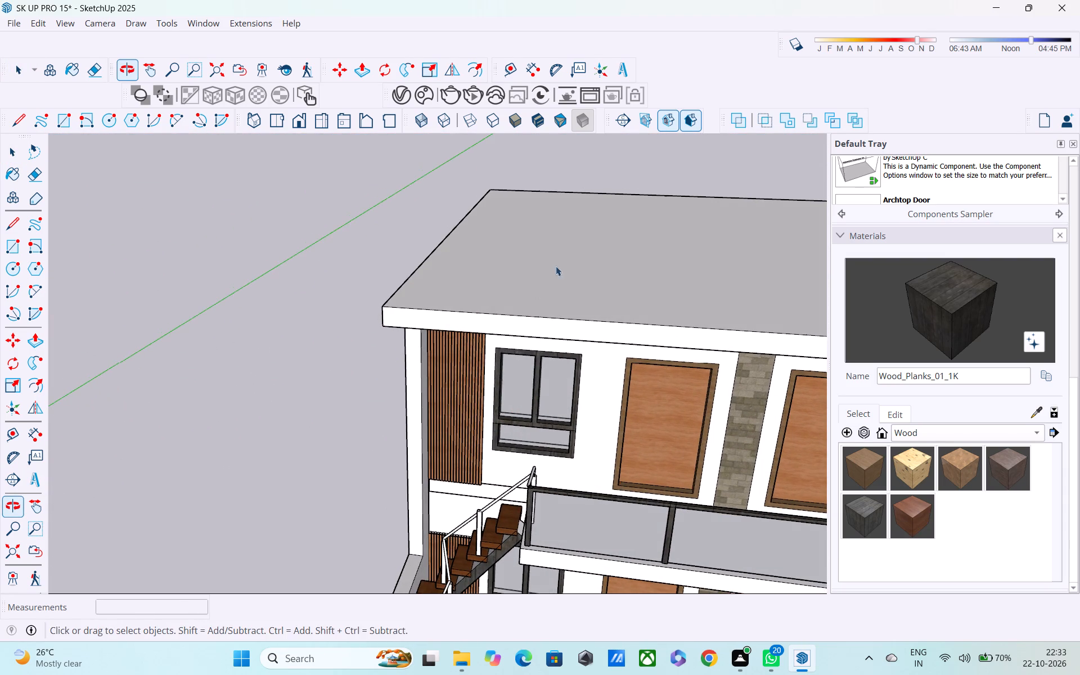
double_click(540, 313)
middle_click_drag(552, 319, 425, 329)
scroll(479, 336, "up", 3)
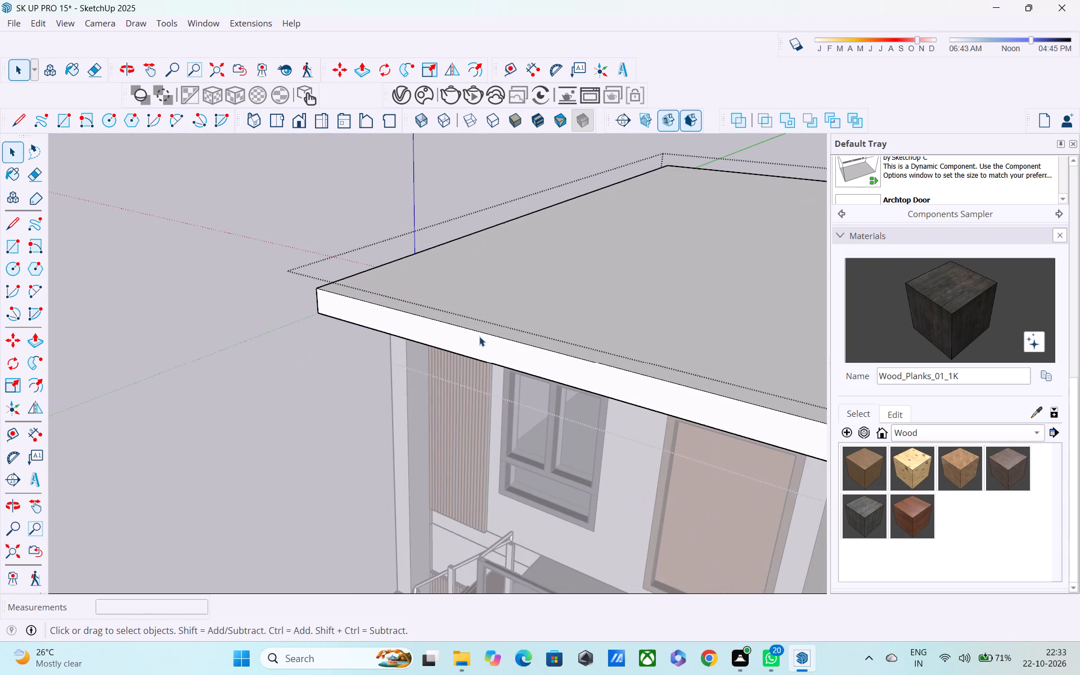
key("l")
key("t")
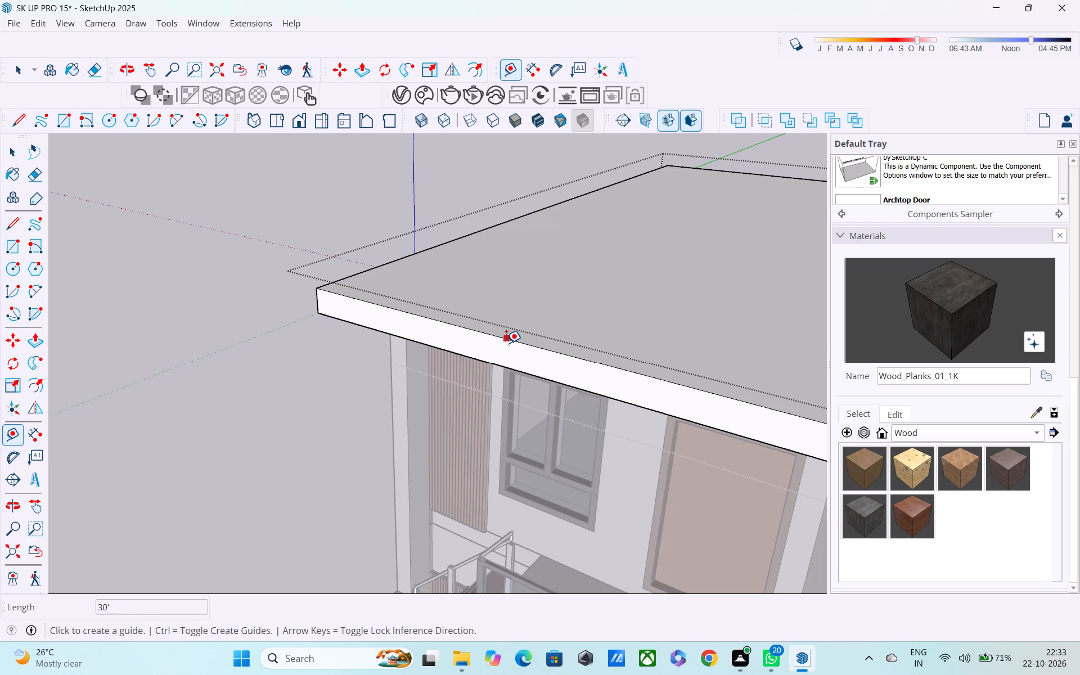
left_click(508, 344)
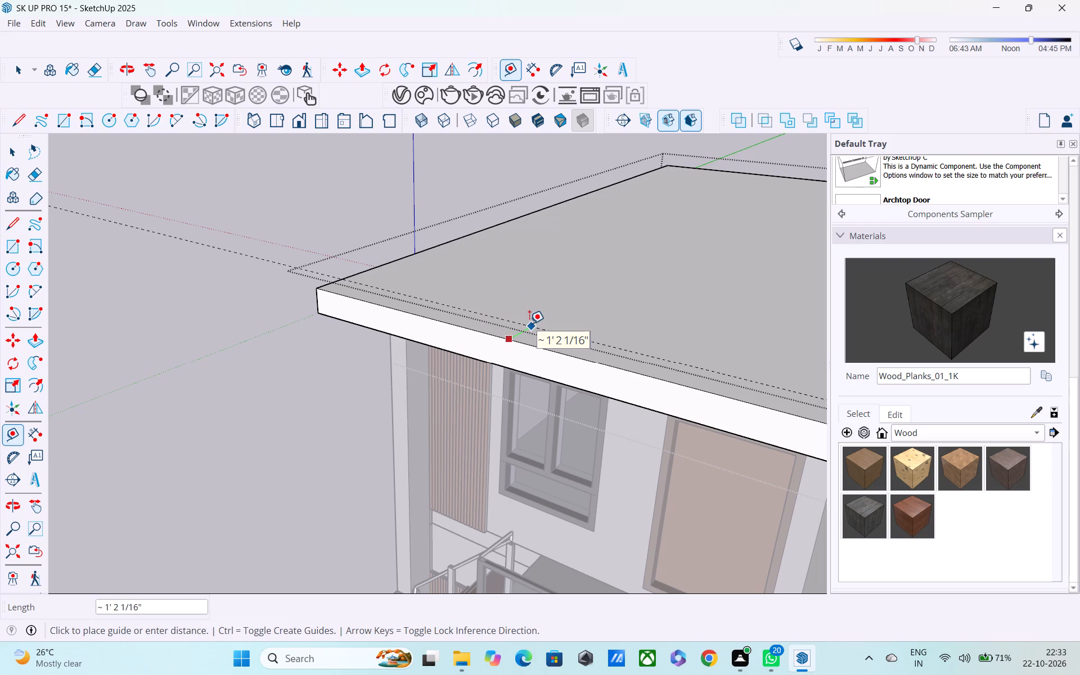
type("6\"")
key("Return")
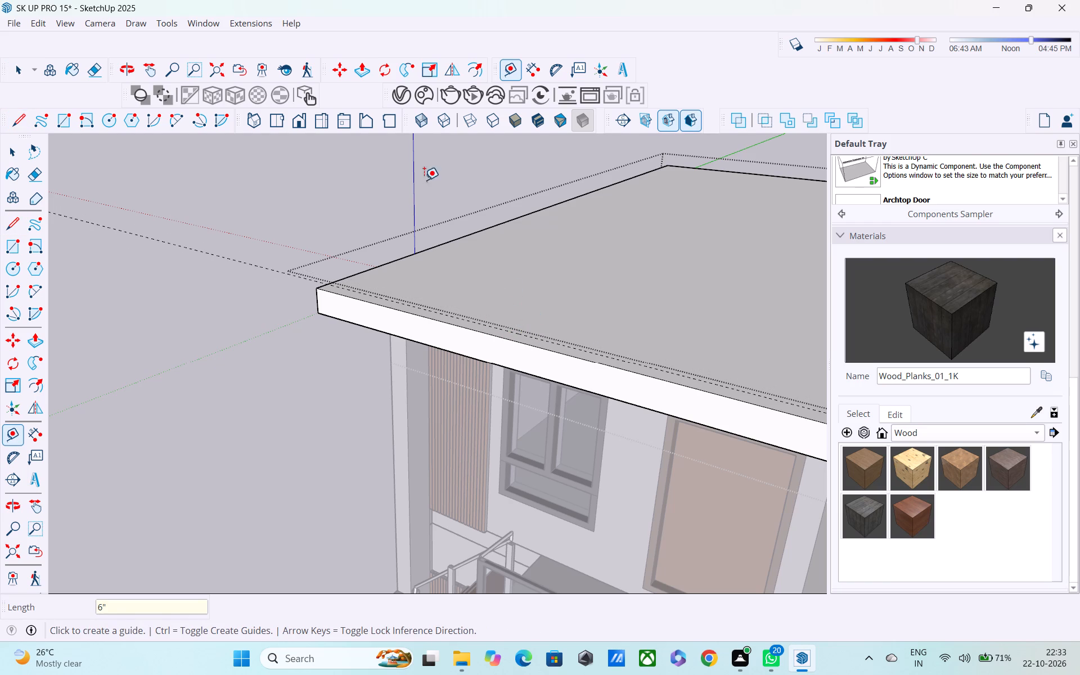
middle_click_drag(424, 226, 493, 345)
left_click(390, 267)
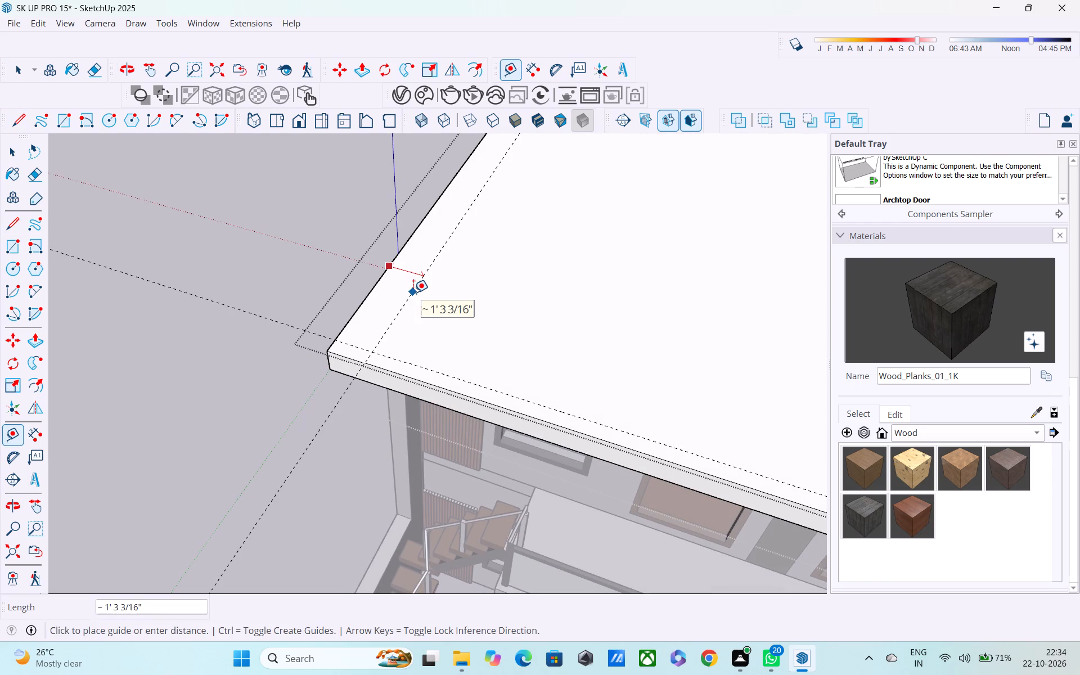
type("6\"")
key("Return")
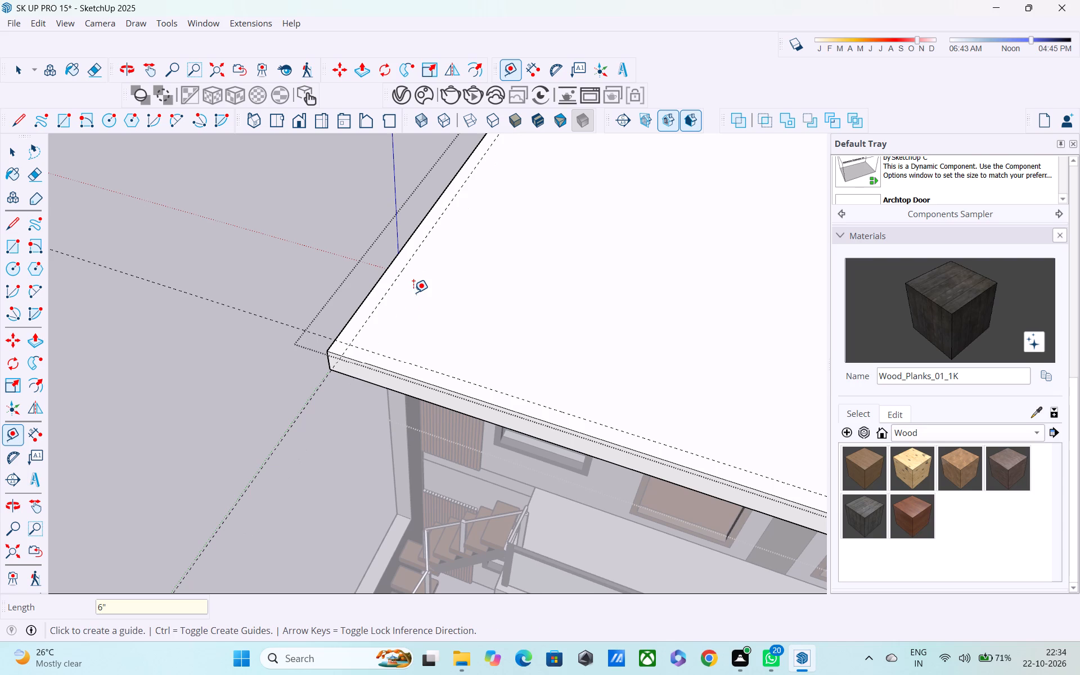
Place a guide 6" inward from the roof slab's other side edge, opposite the staircase.
scroll(414, 292, "down", 2)
middle_click_drag(487, 377, 476, 352)
scroll(471, 357, "down", 1, "shift")
middle_click_drag(470, 357, 172, 253, "shift")
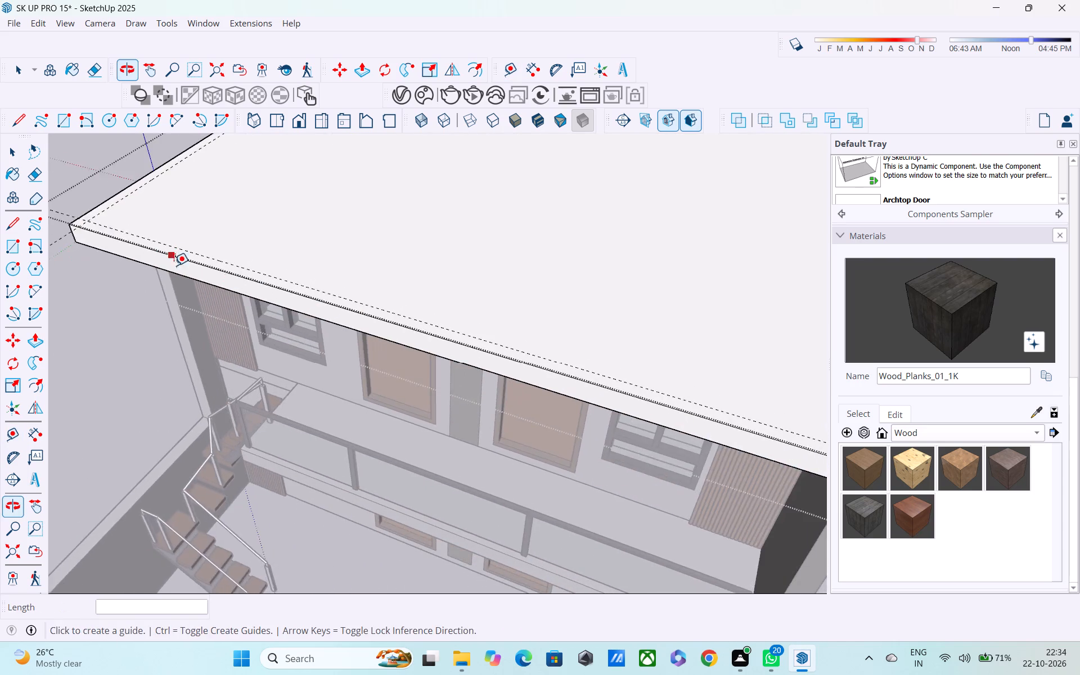
scroll(355, 307, "down", 3)
middle_click_drag(552, 346, 331, 299)
scroll(555, 313, "up", 2)
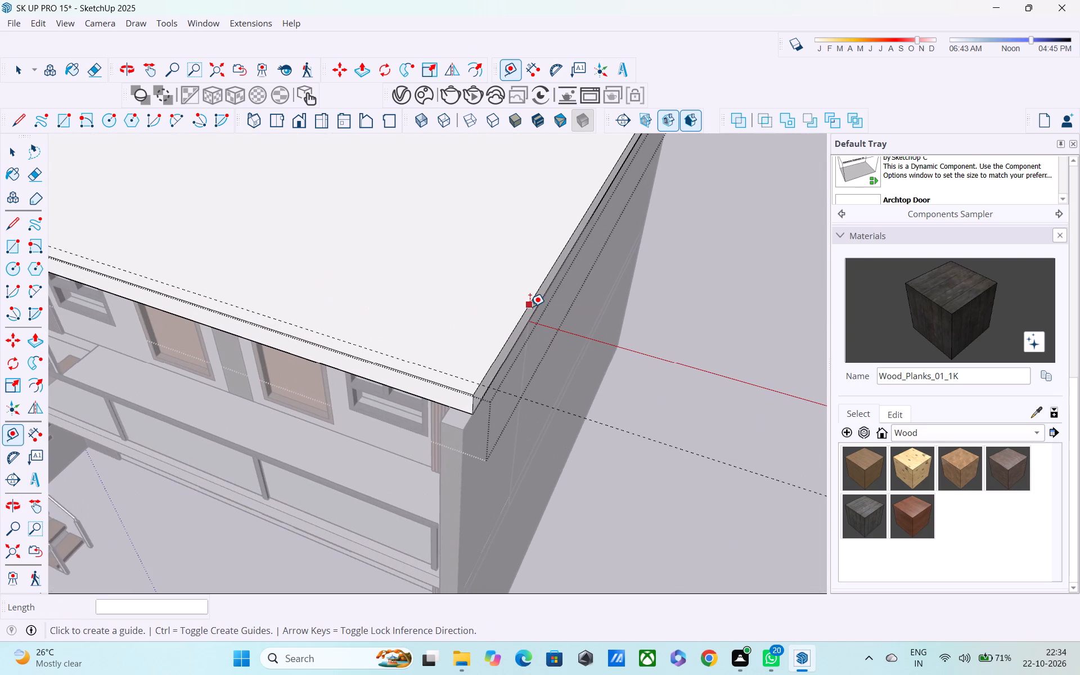
left_click(530, 307)
type("6\"")
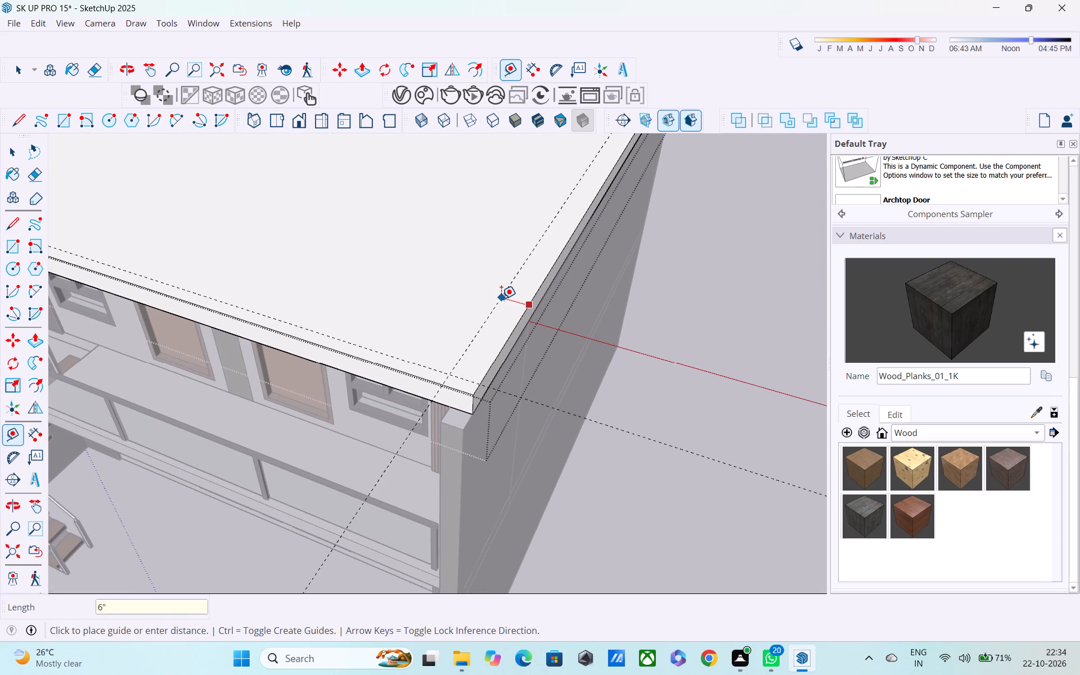
key("Return")
scroll(485, 286, "up", 1)
scroll(485, 282, "down", 2)
middle_click_drag(505, 299, 593, 316, "shift")
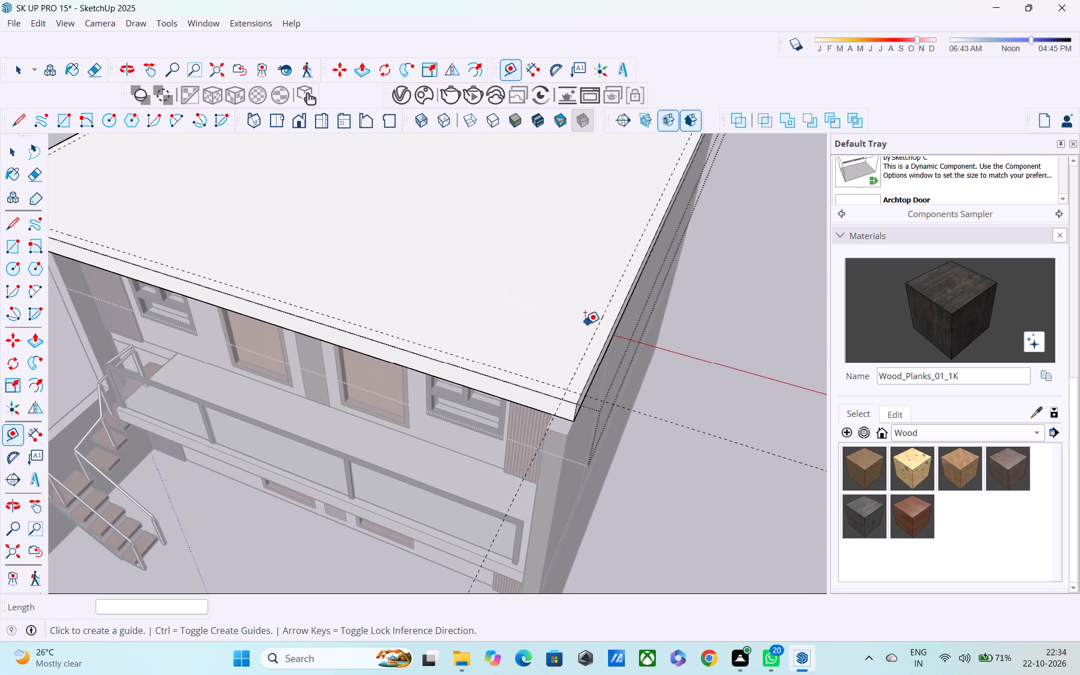
Draw lines along the three guides on the roof's top face, outlining a 6" border along the front and both sides.
key("space")
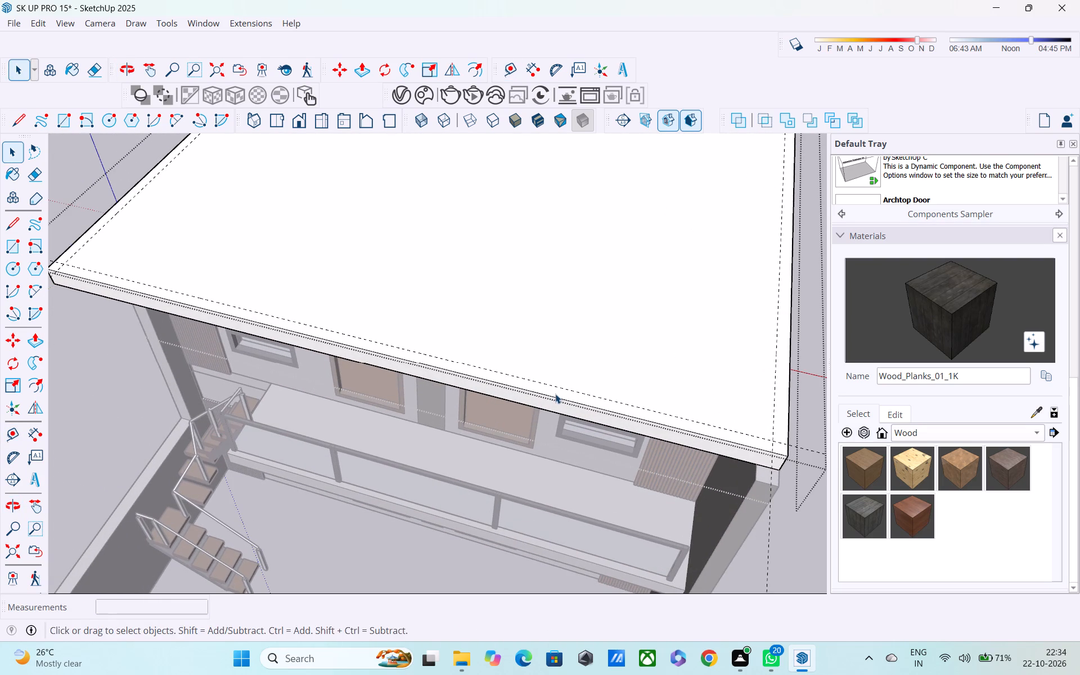
key("l")
left_click(65, 263)
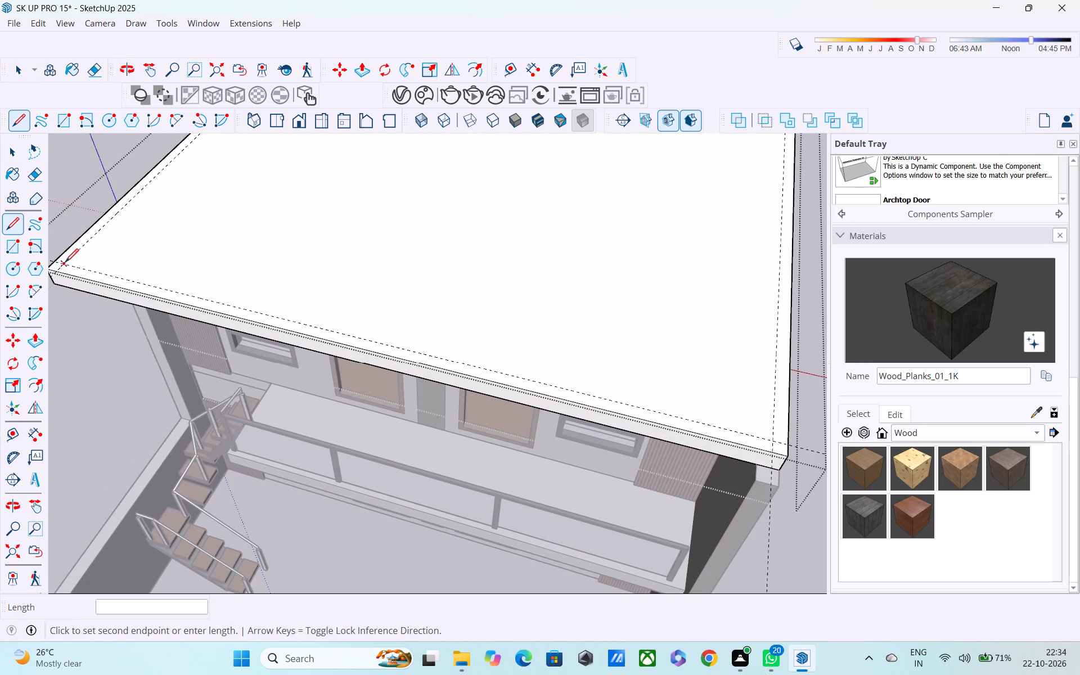
left_click(772, 442)
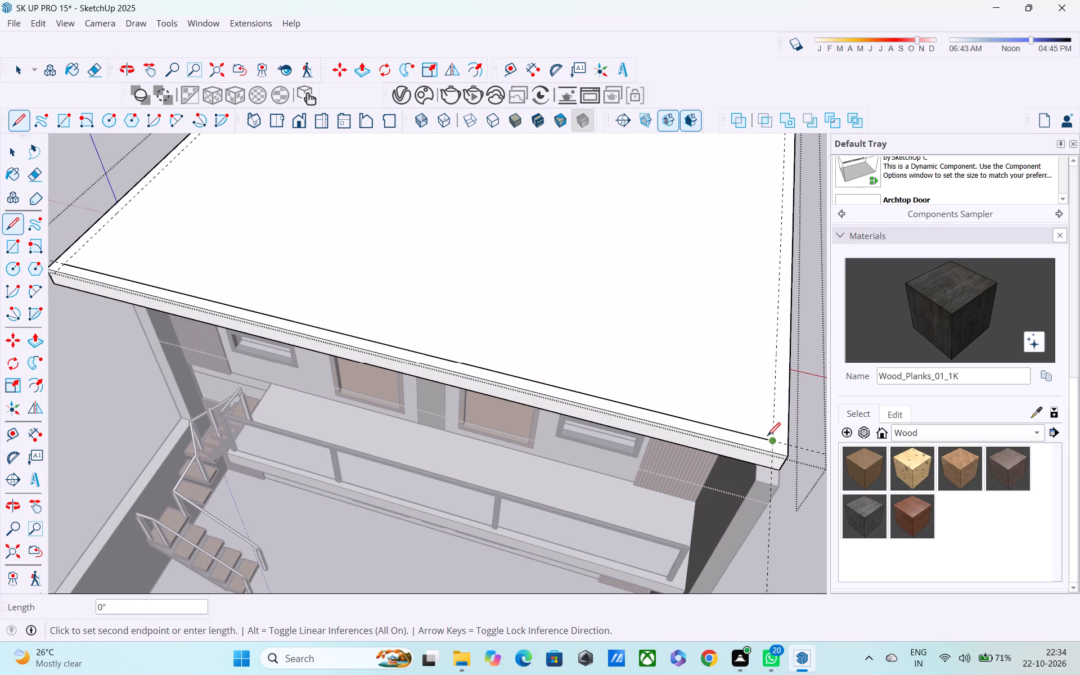
middle_click_drag(777, 425, 723, 555)
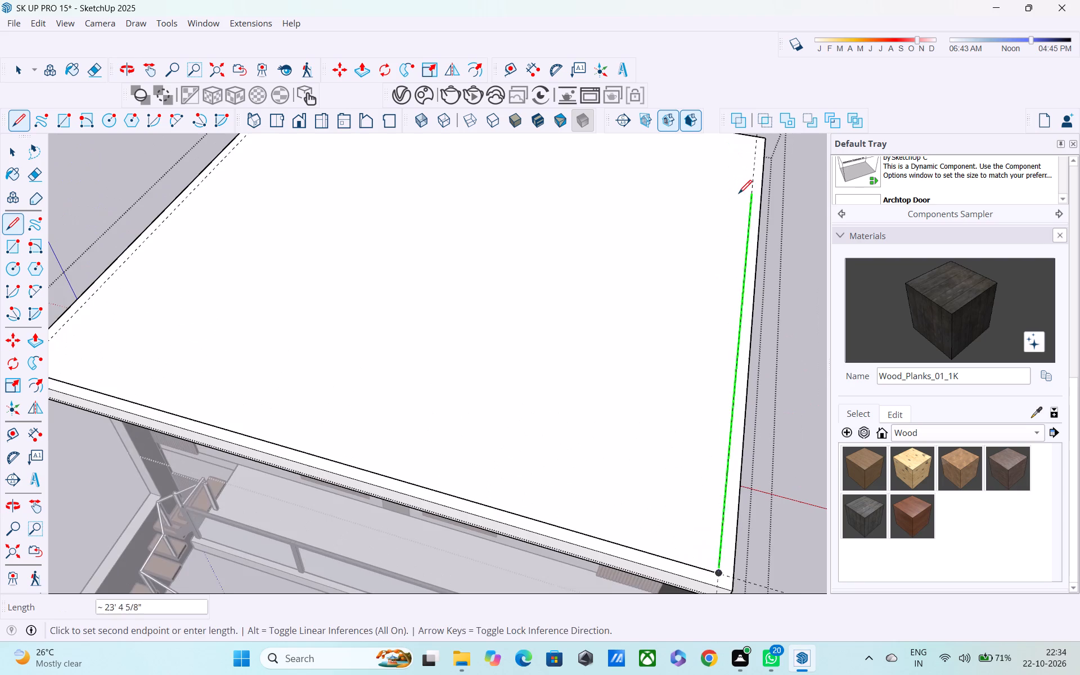
middle_click_drag(739, 200, 714, 333, "shift")
scroll(734, 263, "up", 3)
left_click(735, 256)
middle_click_drag(710, 263, 733, 251, "shift")
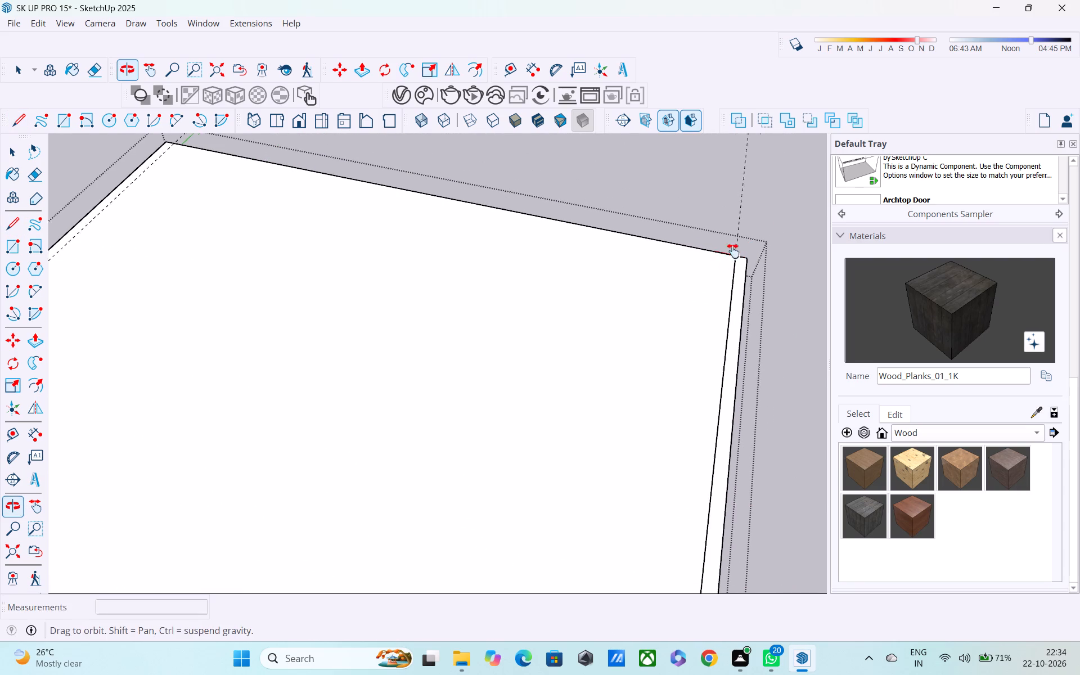
middle_click_drag(733, 251, 867, 164, "shift")
scroll(566, 296, "down", 4)
key("Escape")
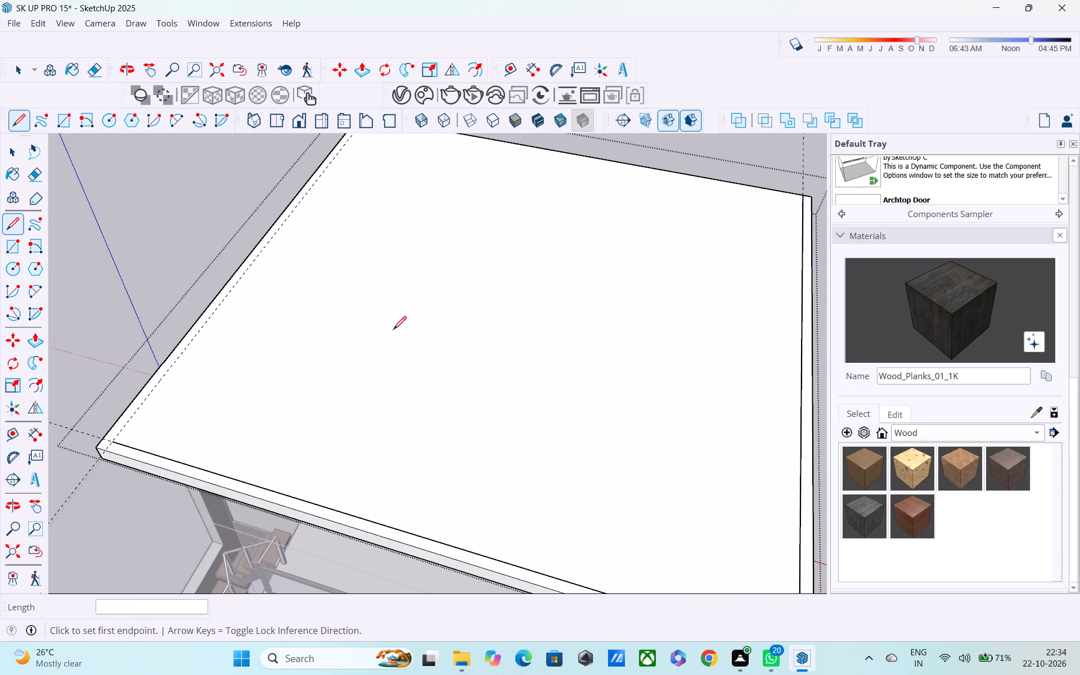
left_click(118, 443)
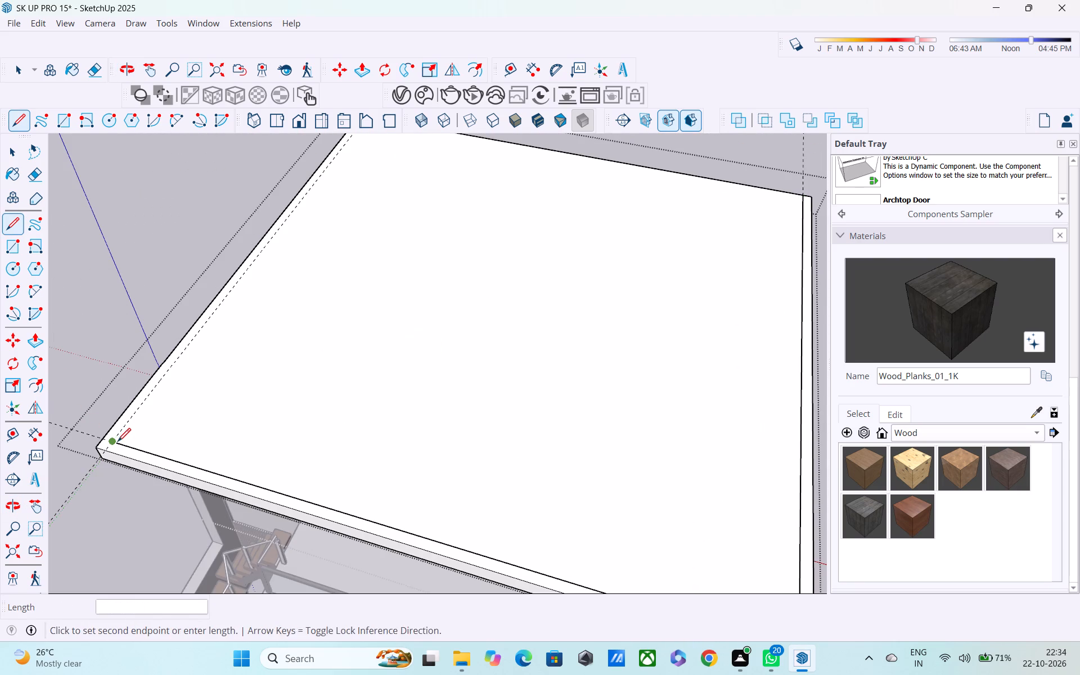
middle_click_drag(213, 327, 214, 413, "shift")
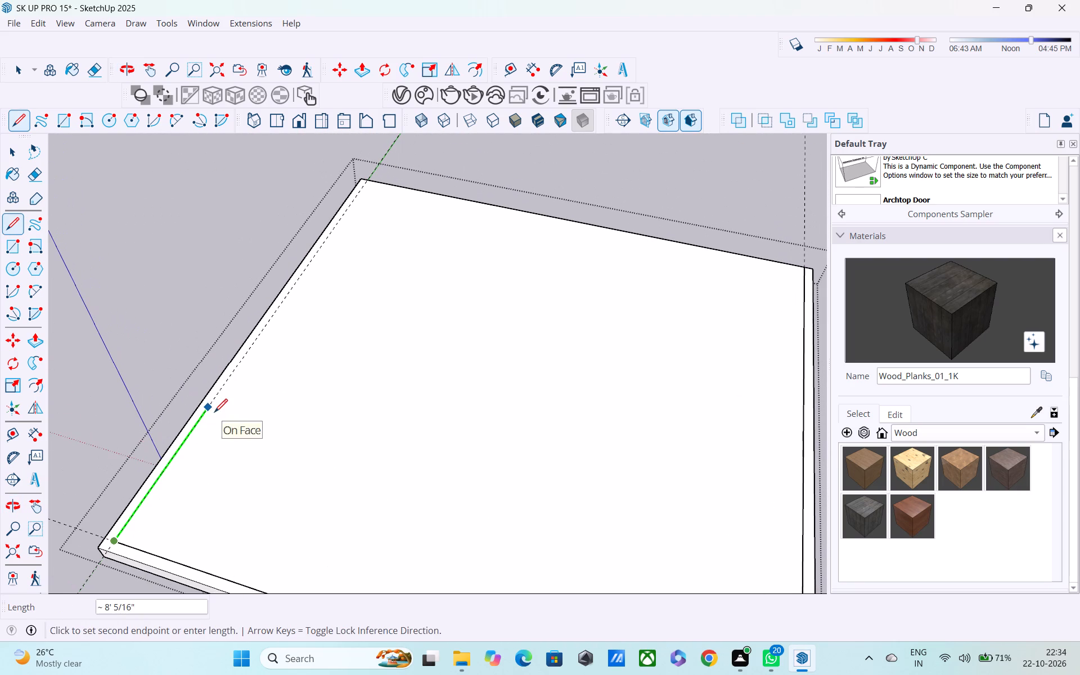
left_click(372, 185)
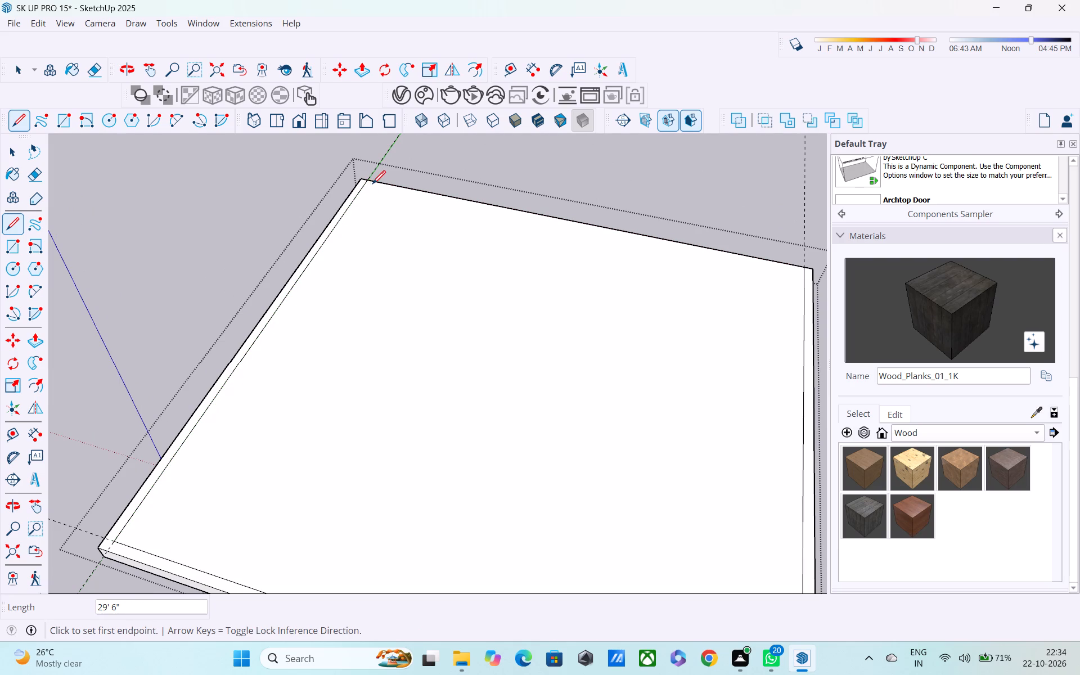
key("space")
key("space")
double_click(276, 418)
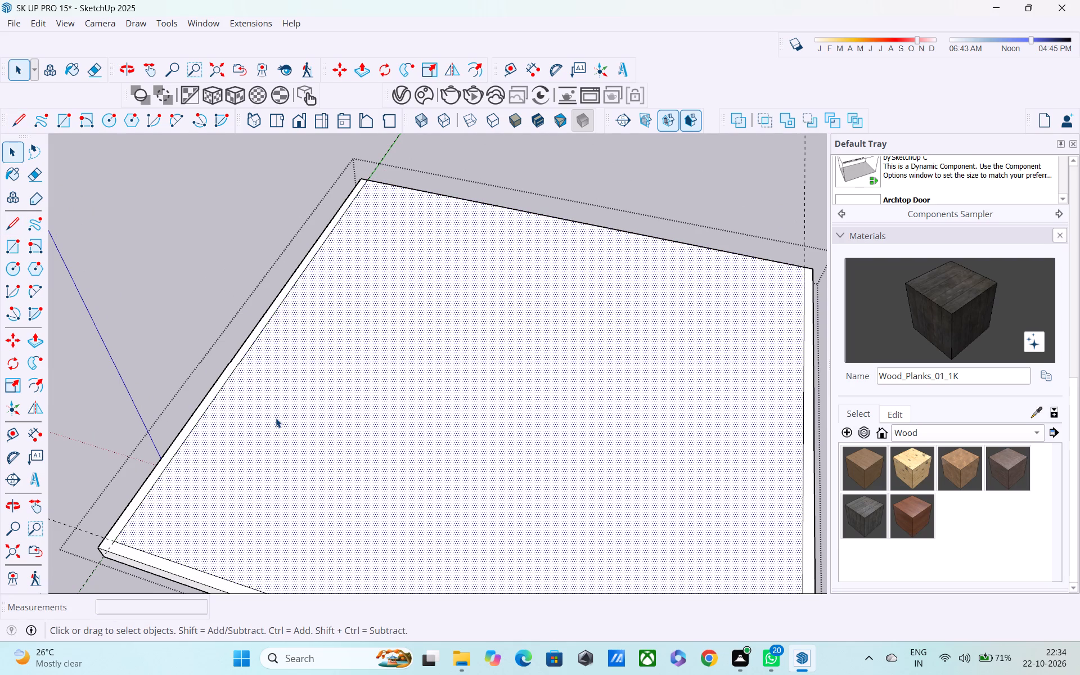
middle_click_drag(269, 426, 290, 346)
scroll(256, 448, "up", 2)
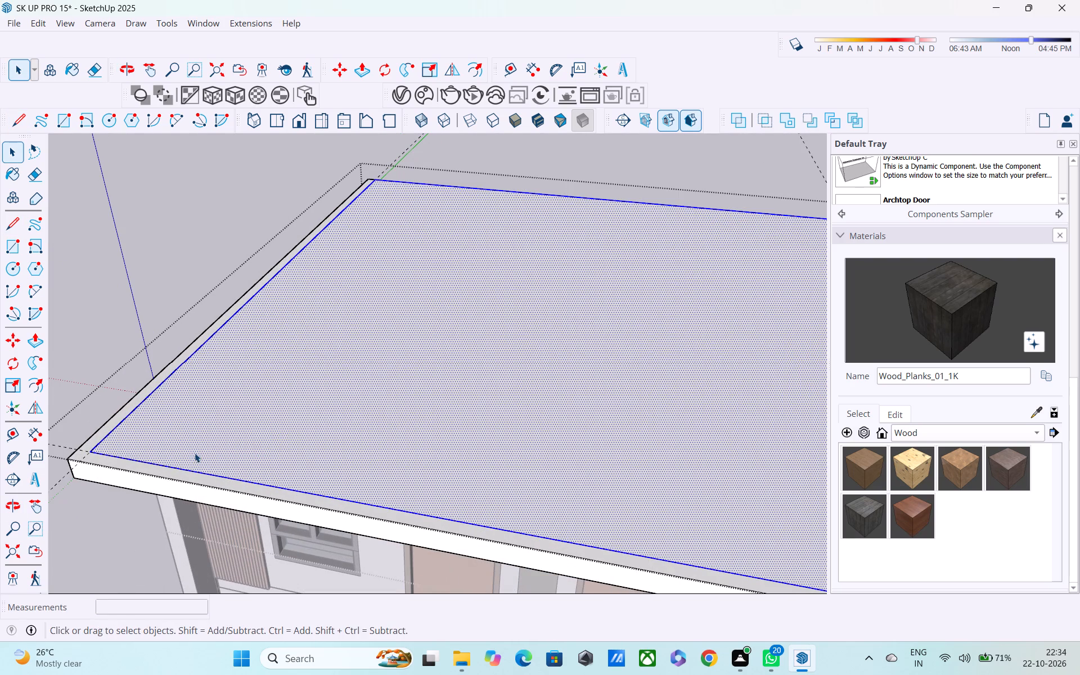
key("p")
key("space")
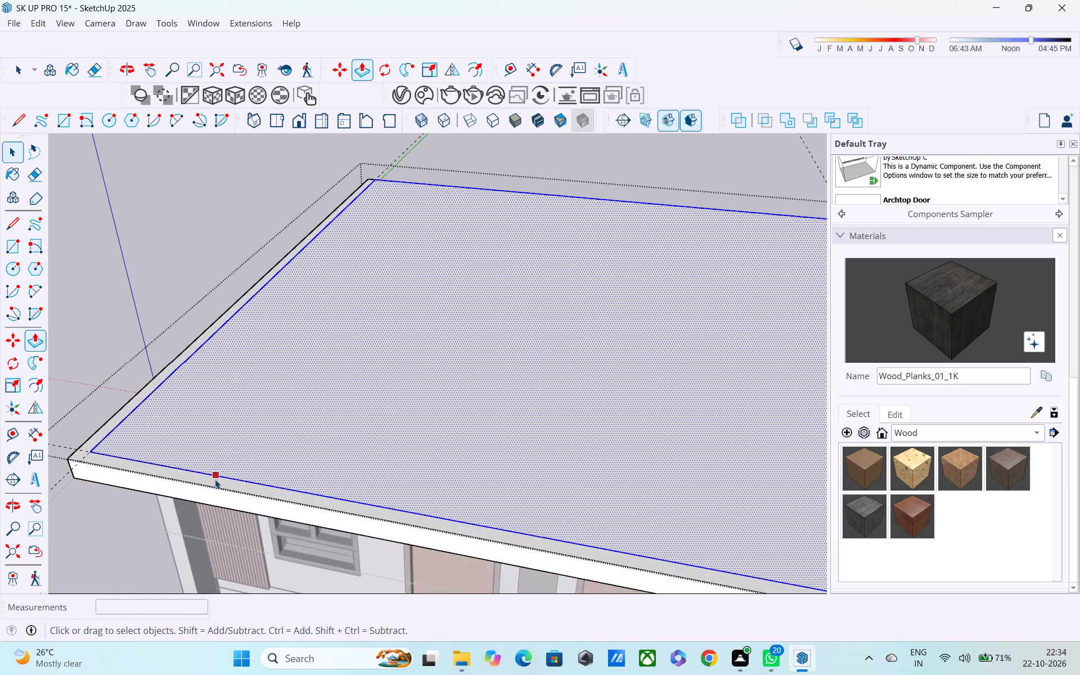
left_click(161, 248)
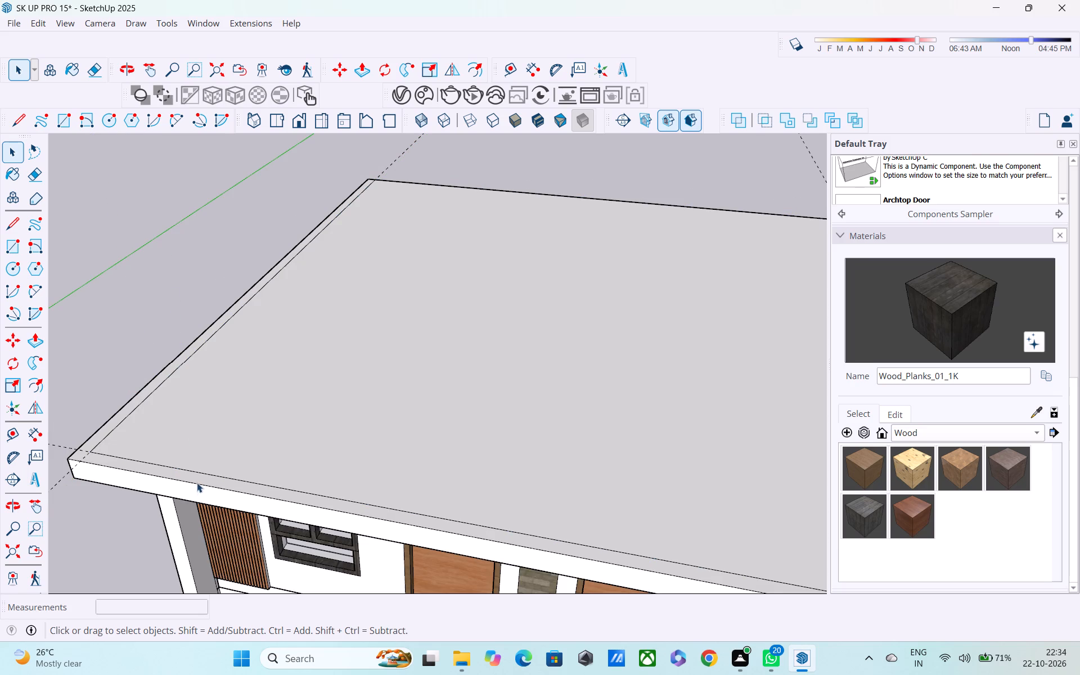
Reopen the roof slab group and Push/Pull its 6" border face up 2' as a parapet along the front and both sides.
key("p")
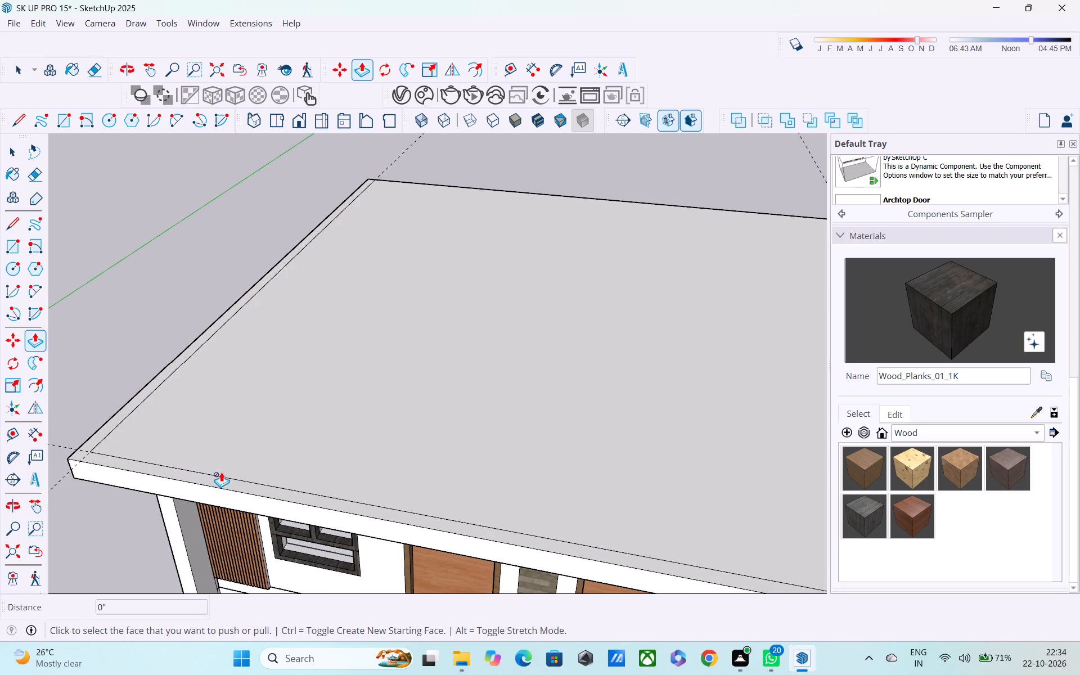
right_click(282, 476)
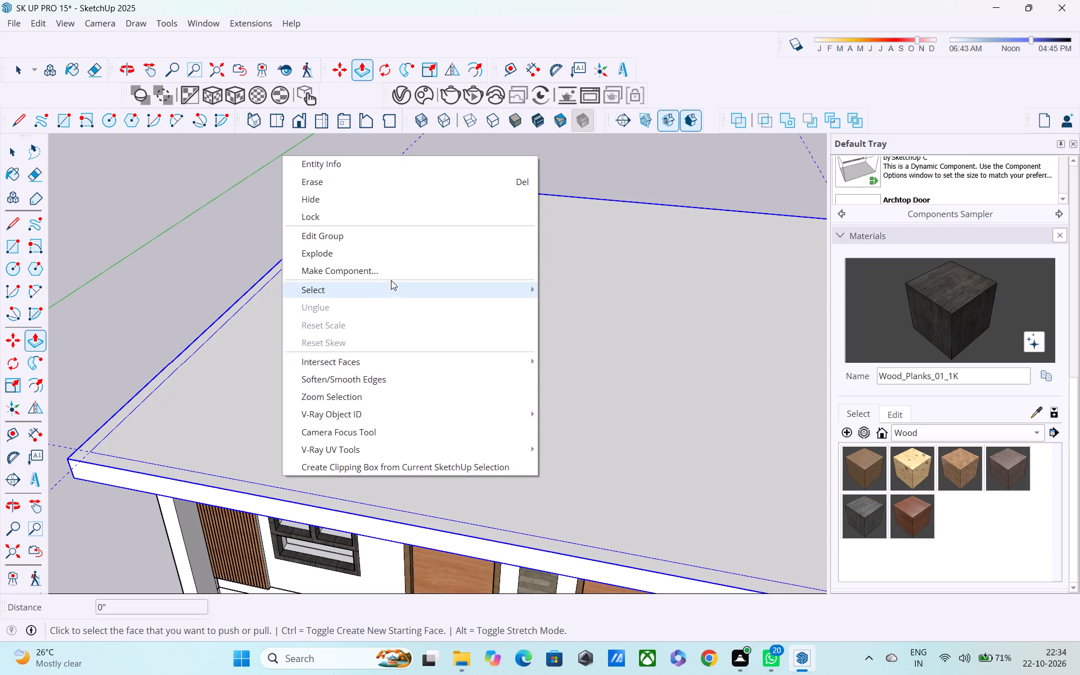
left_click(389, 241)
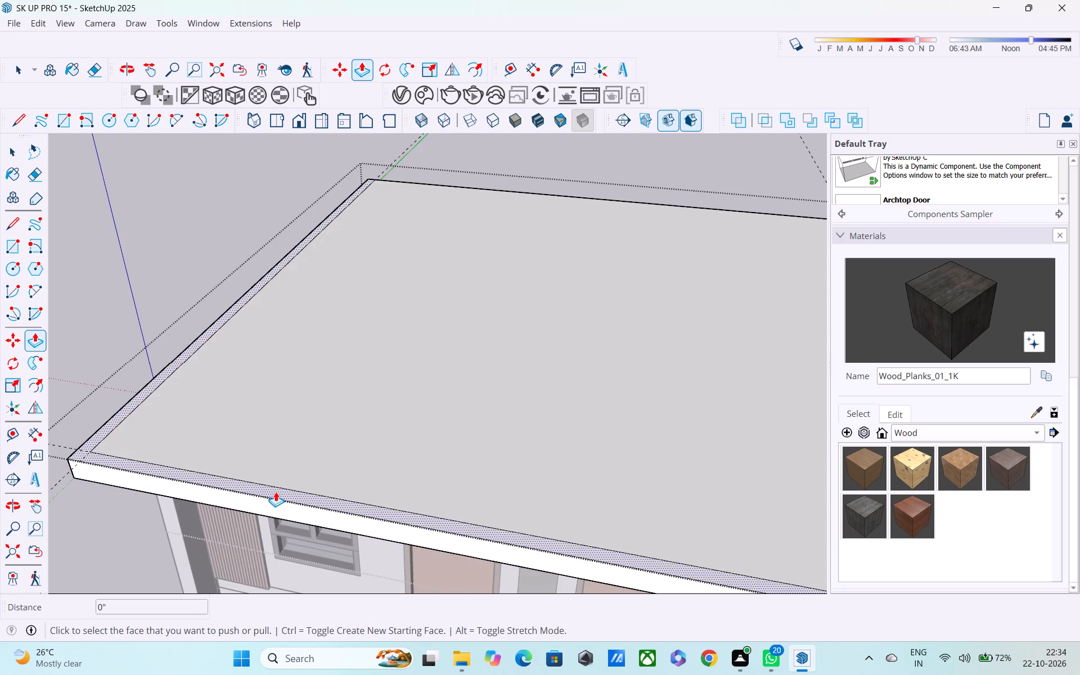
left_click(276, 492)
scroll(273, 401, "down", 2)
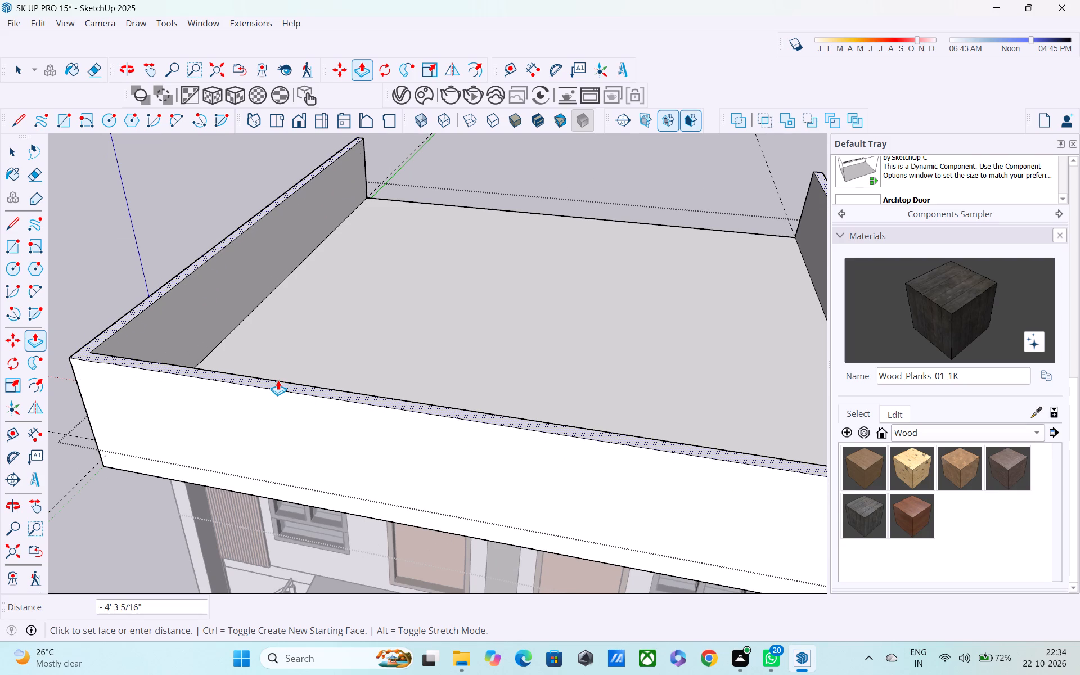
key("2")
key("apostrophe")
key("Return")
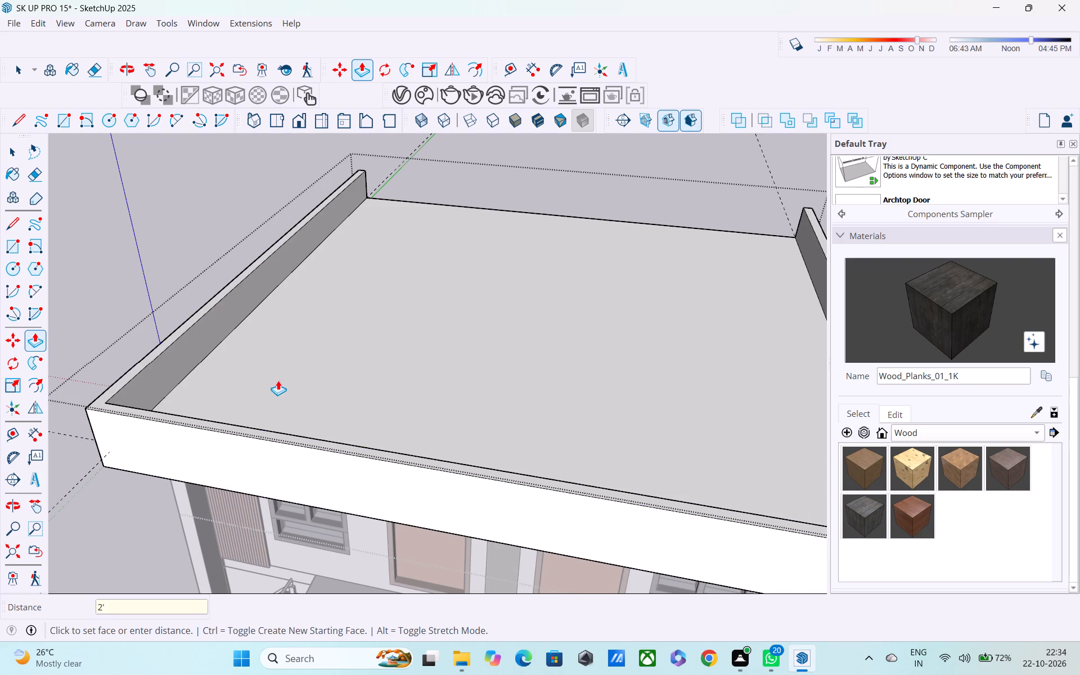
middle_click_drag(316, 487, 335, 355)
scroll(336, 355, "down", 4)
middle_click_drag(462, 382, 553, 492)
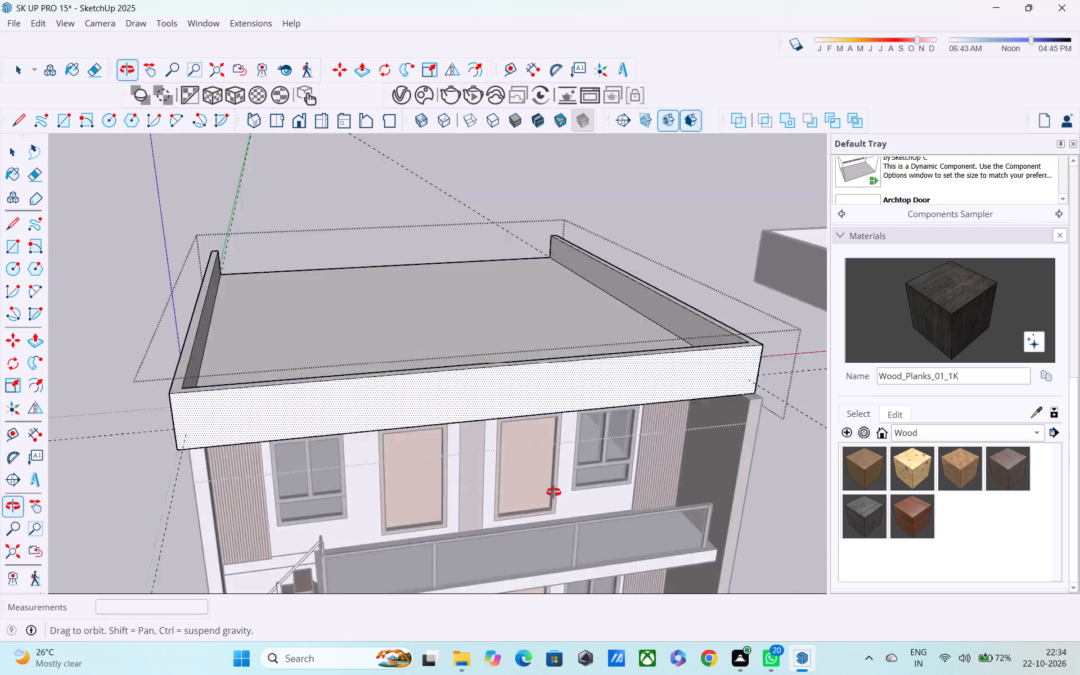
Draw a short vertical line on the inner face of the side parapet opposite the staircase, marking off a strip at its rear end.
middle_click_drag(553, 492, 414, 475)
middle_click_drag(413, 447, 864, 465)
middle_click_drag(105, 366, 656, 354)
scroll(618, 355, "down", 2)
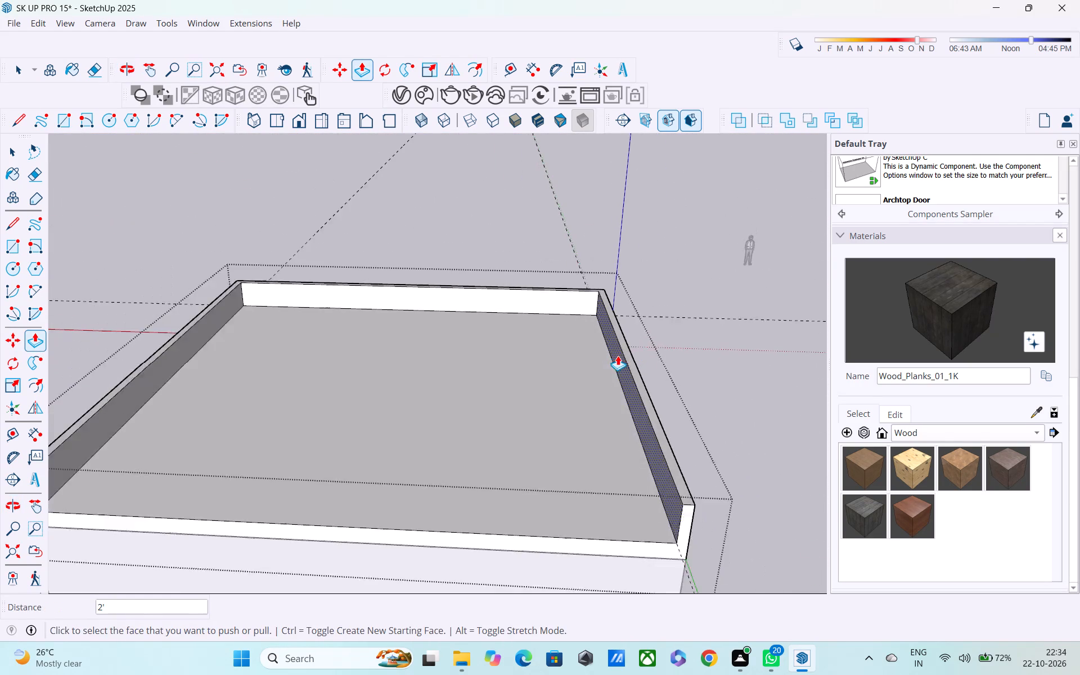
scroll(618, 355, "down", 2)
middle_click_drag(592, 461, 449, 470)
middle_click_drag(449, 470, 632, 469, "shift")
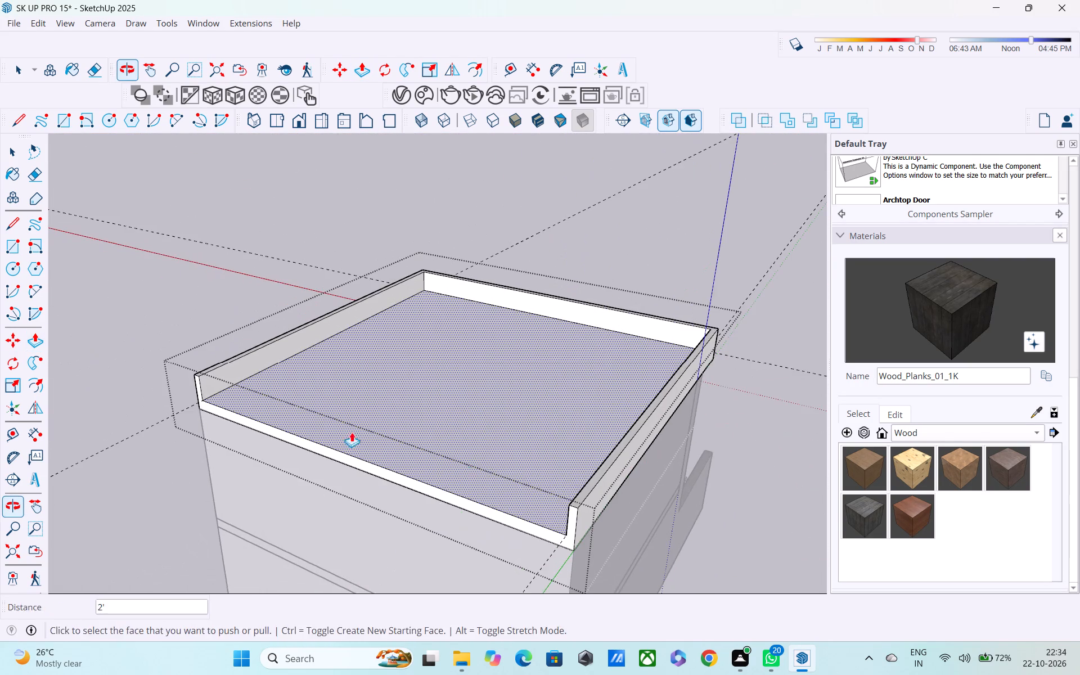
middle_click_drag(289, 375, 116, 399)
scroll(215, 370, "up", 2)
key("l")
scroll(195, 321, "up", 4)
scroll(152, 345, "up", 4)
left_click(157, 343)
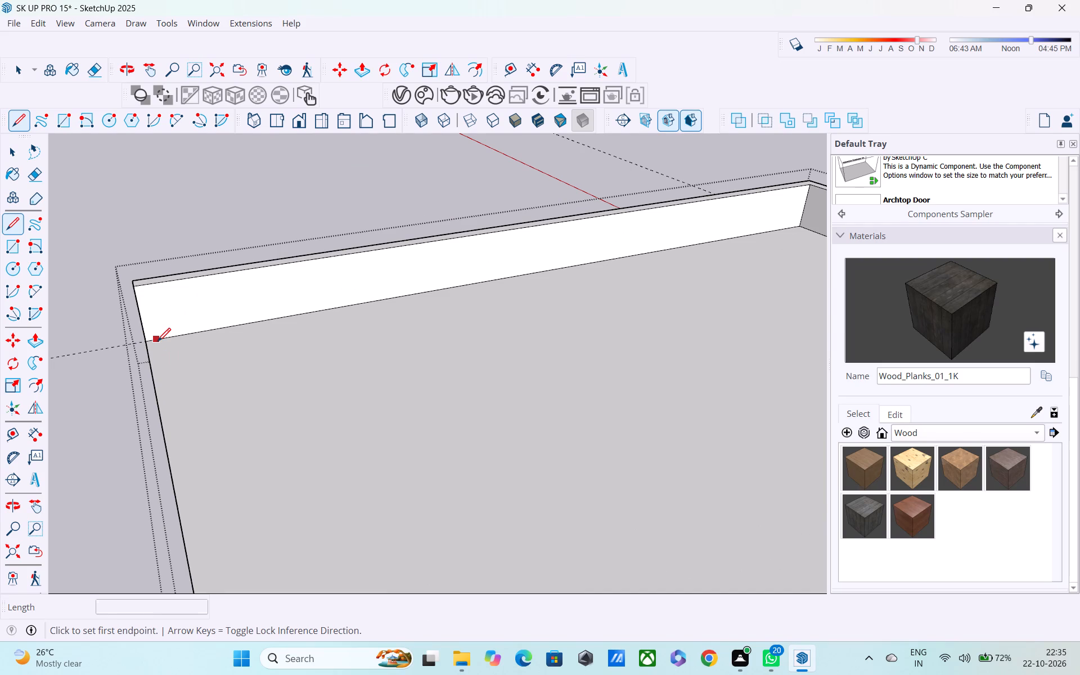
left_click(152, 285)
Push/Pull the marked end strip 29' along the roof's rear edge to the opposite side parapet, closing the parapet, and exit the roof slab group.
key("p")
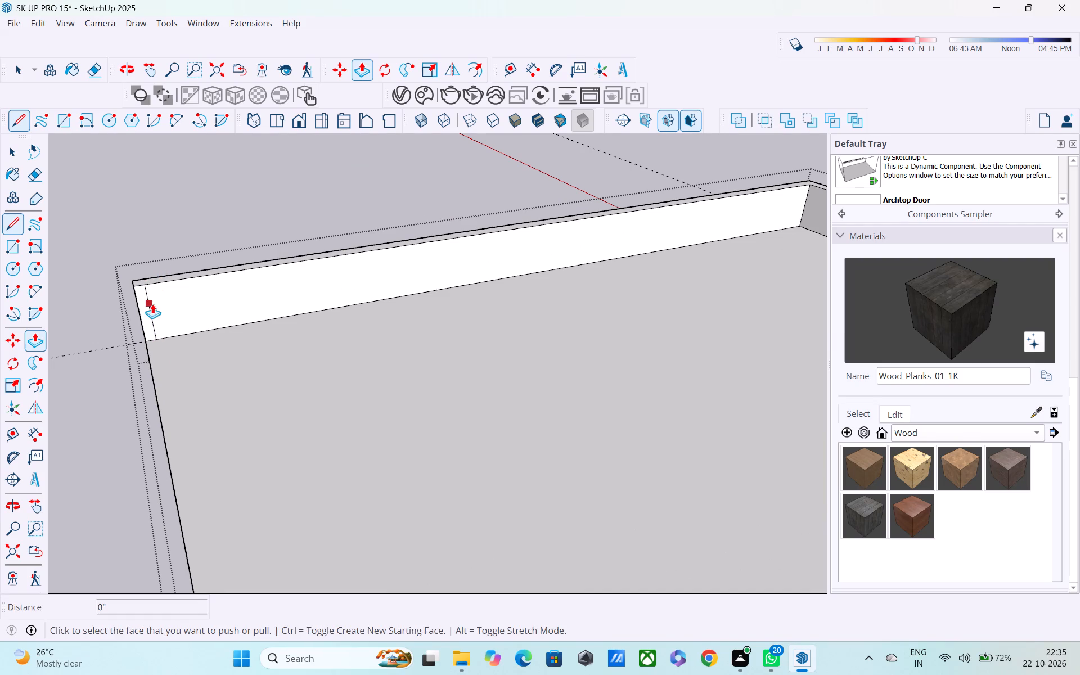
left_click(141, 301)
scroll(178, 524, "down", 6)
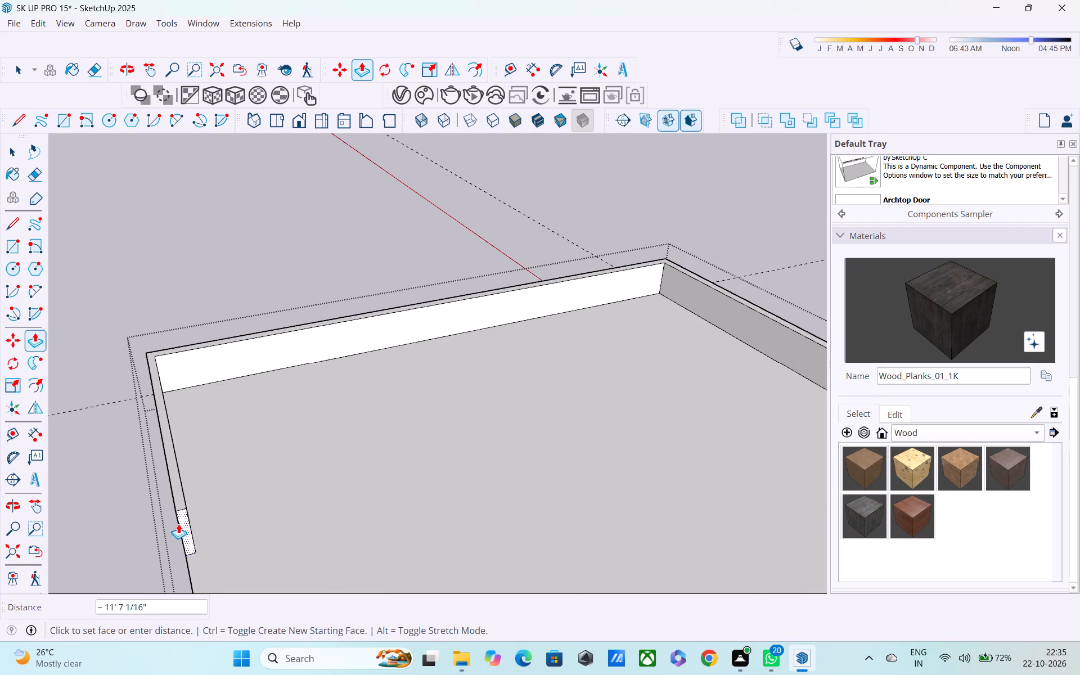
middle_click_drag(178, 507, 201, 294, "shift")
scroll(227, 345, "down", 3)
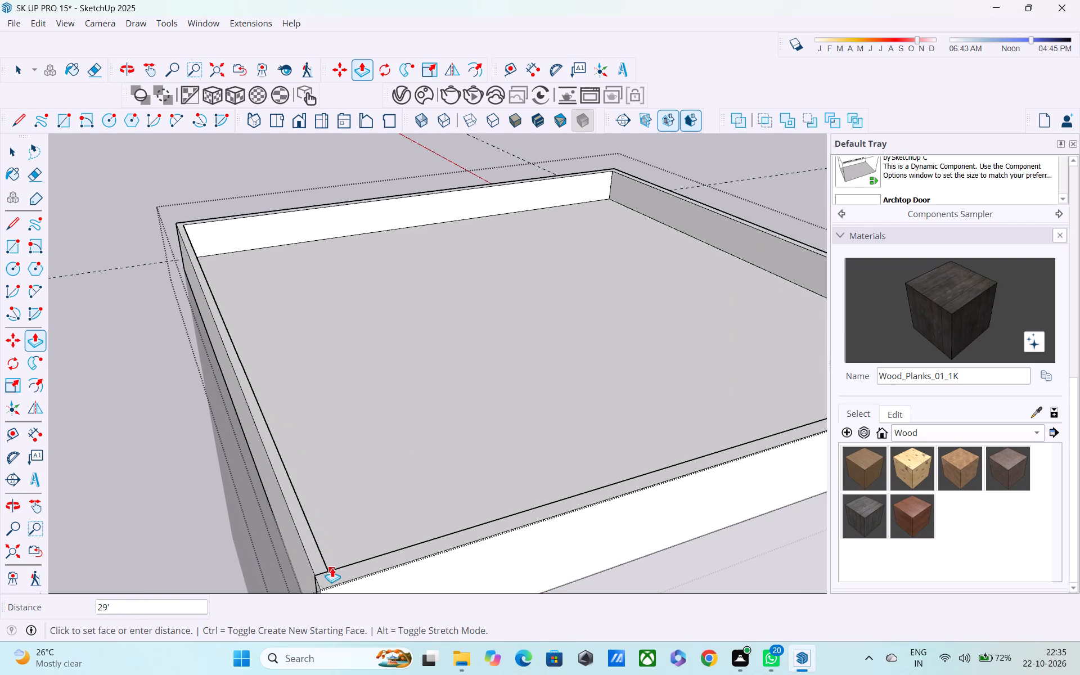
left_click(332, 571)
middle_click_drag(314, 561, 253, 376)
scroll(255, 378, "down", 6)
middle_click_drag(450, 489, 426, 485)
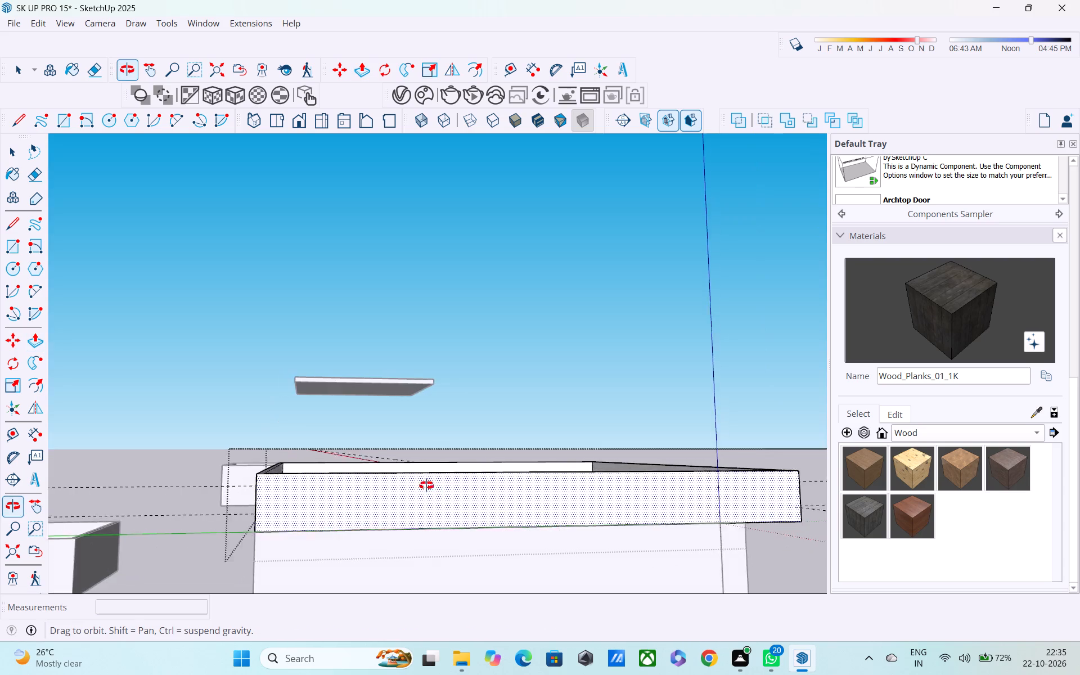
middle_click_drag(426, 485, 25, 467)
scroll(188, 470, "down", 3)
key("space")
left_click(421, 368)
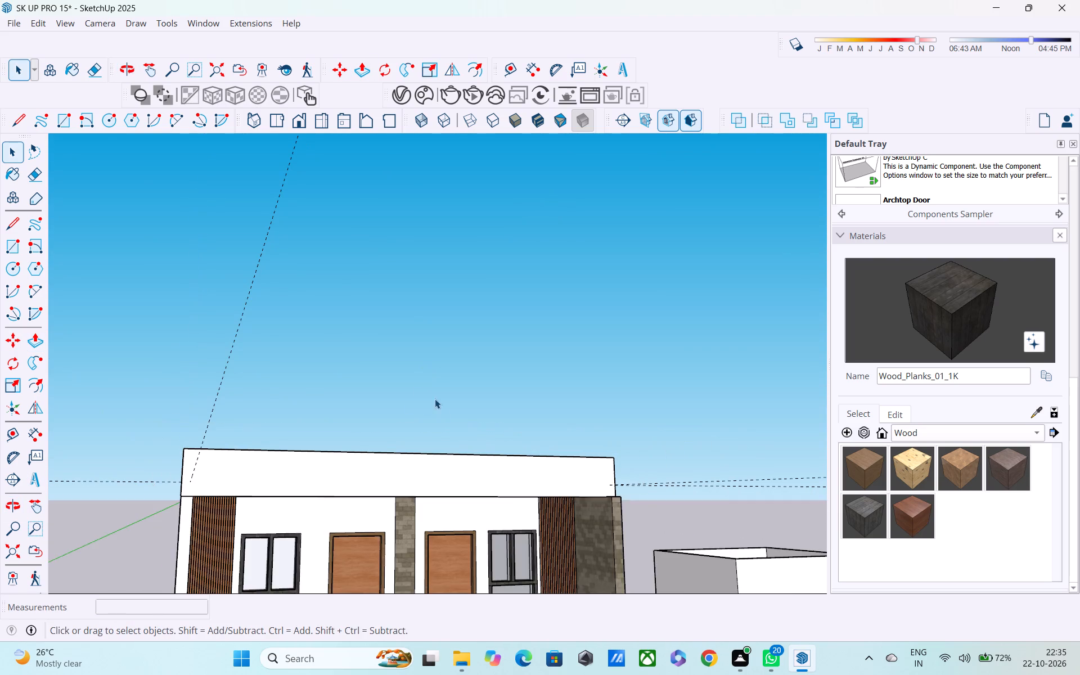
Paint the roof slab and its parapet with the M06_Steel_Smoke material from the Solid Colors collection.
middle_click_drag(439, 408, 399, 432)
left_click(903, 434)
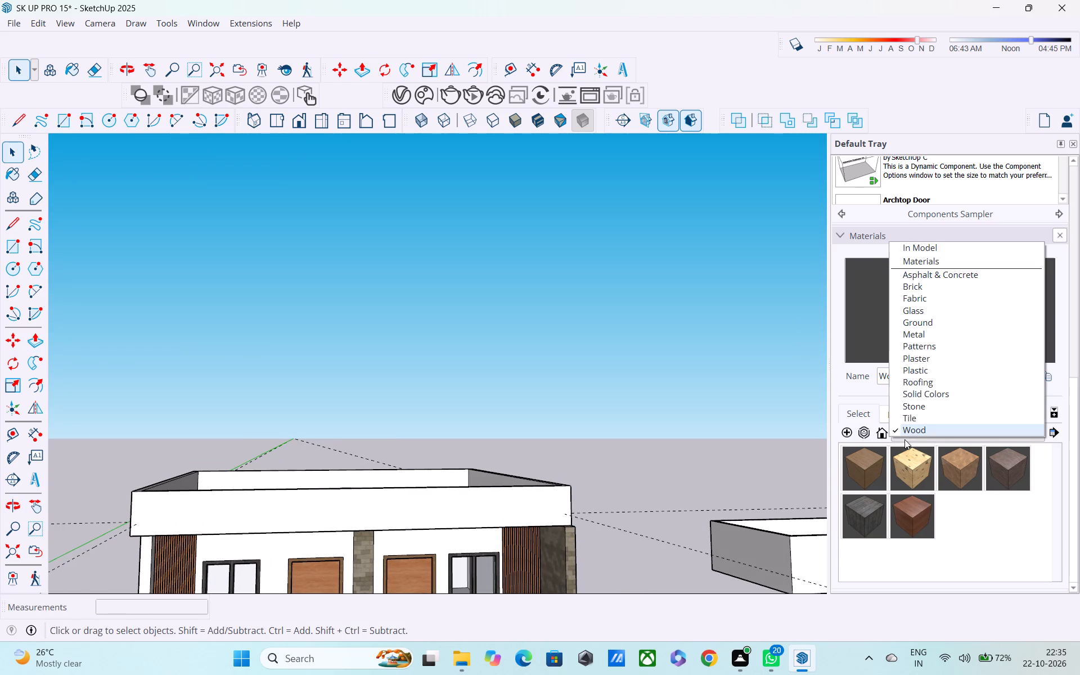
left_click(926, 393)
scroll(926, 491, "down", 1)
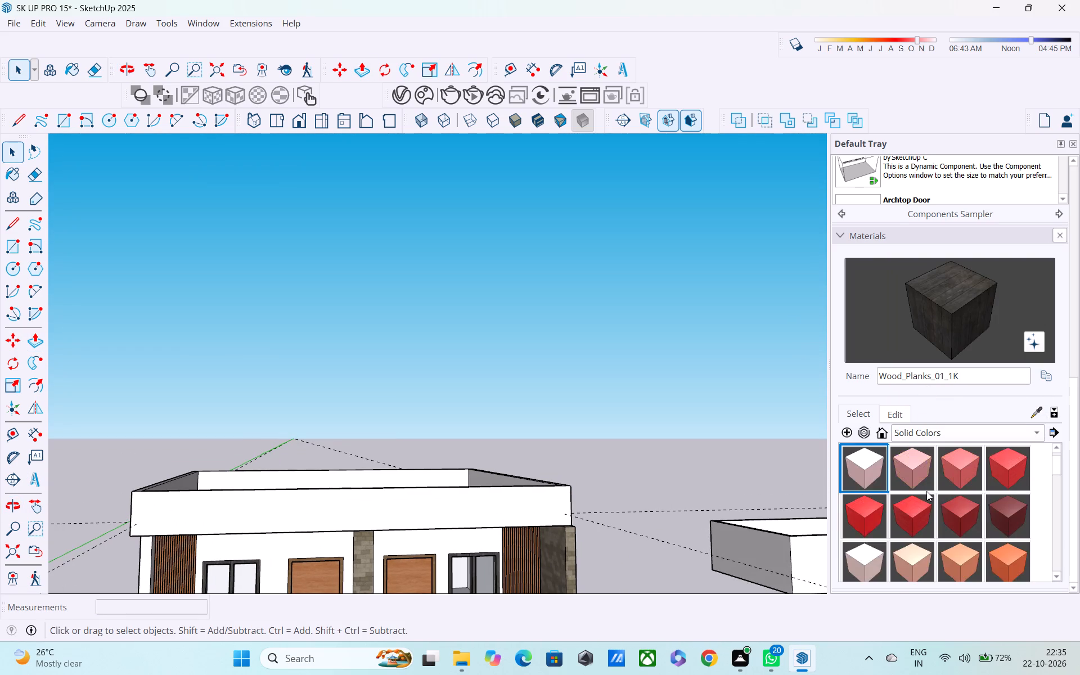
scroll(926, 492, "down", 19)
scroll(938, 512, "down", 6)
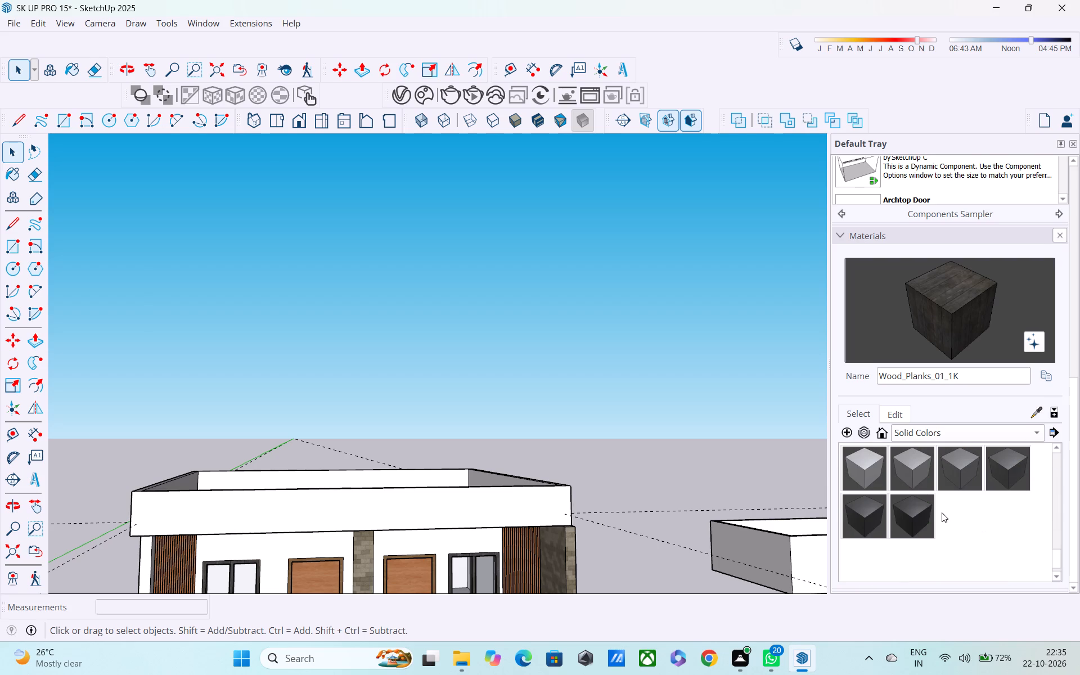
left_click(966, 458)
left_click(502, 509)
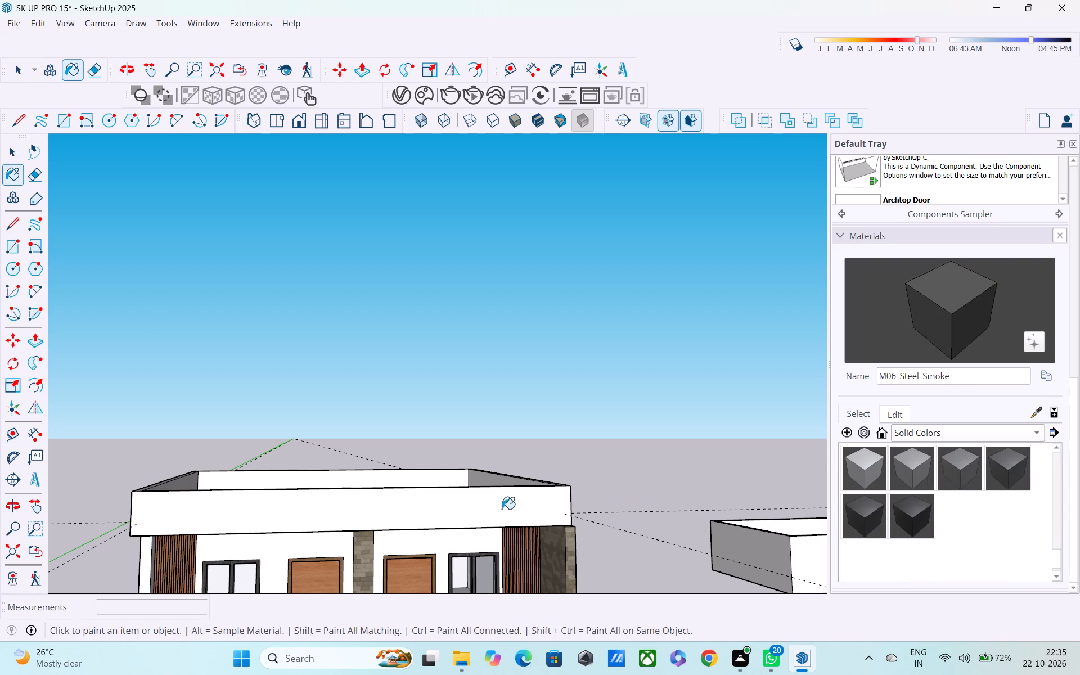
Examine the painted roof parapet, front facade and staircase from several angles and distances.
middle_click_drag(426, 526, 420, 490)
scroll(418, 489, "down", 5)
middle_click_drag(409, 507, 409, 489, "shift")
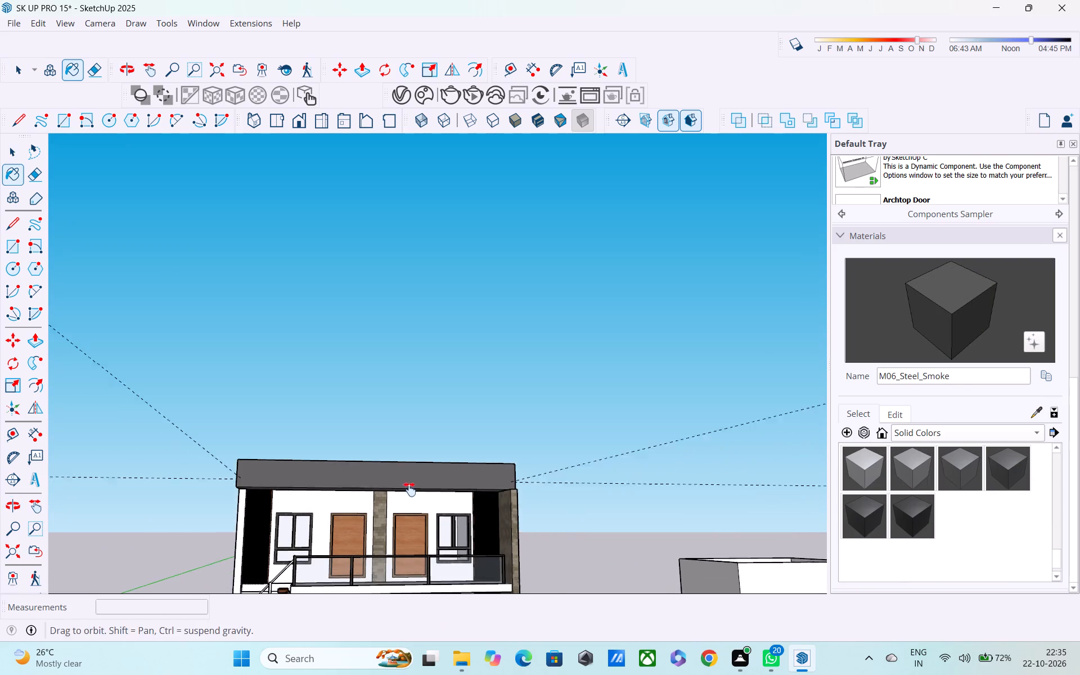
middle_click_drag(409, 489, 414, 451, "shift")
scroll(198, 557, "up", 4)
scroll(339, 469, "up", 2)
middle_click_drag(344, 469, 270, 333)
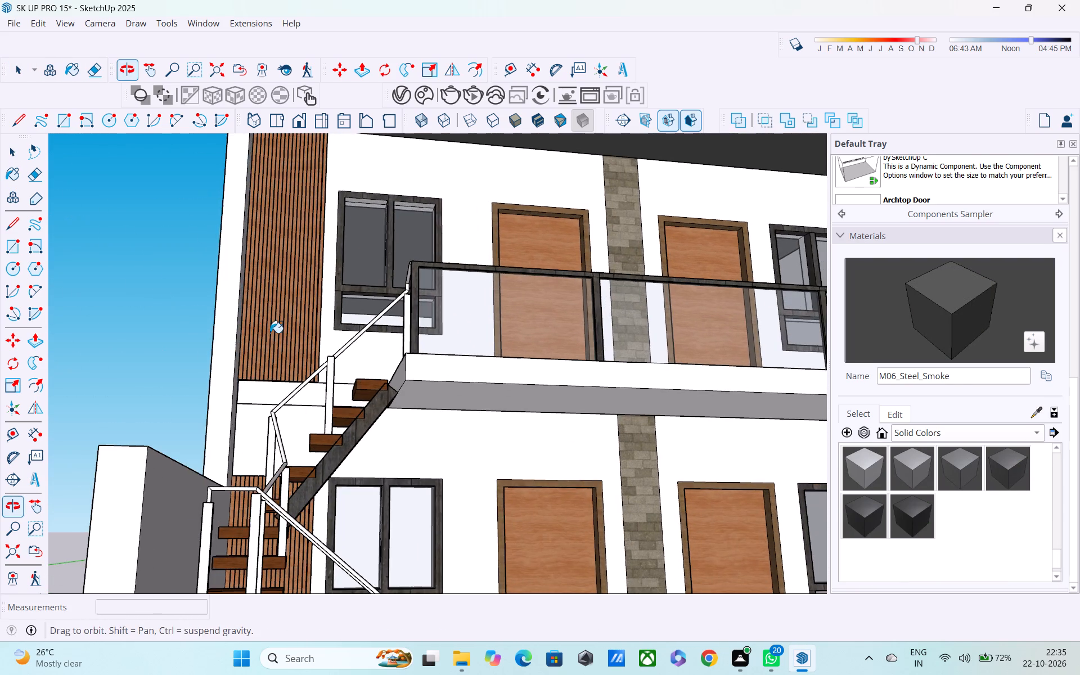
scroll(276, 353, "down", 2)
middle_click_drag(277, 361, 273, 380)
scroll(276, 384, "down", 2)
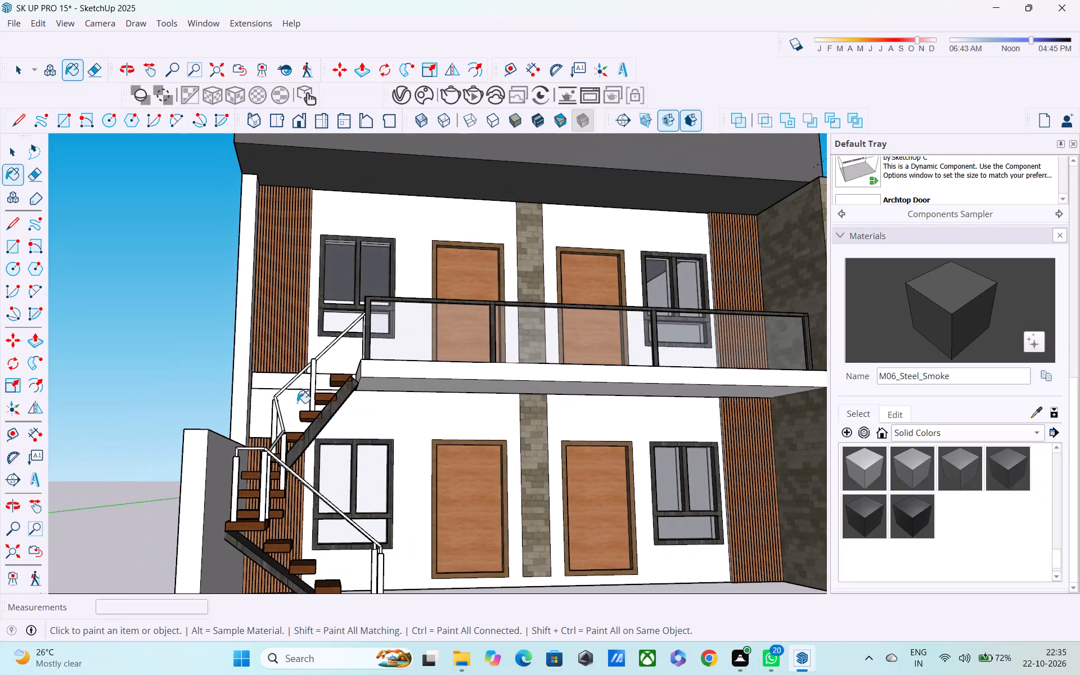
middle_click_drag(398, 420, 337, 452)
scroll(340, 451, "down", 4)
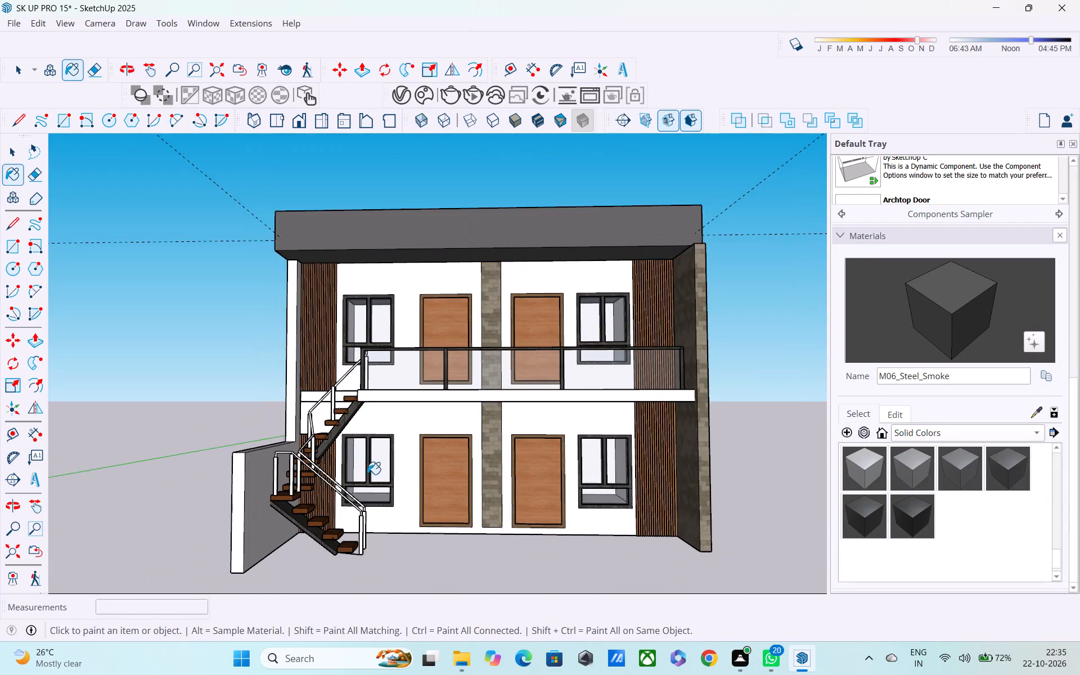
middle_click_drag(367, 474, 366, 424)
scroll(366, 424, "up", 1)
scroll(372, 448, "down", 1)
scroll(370, 380, "down", 2)
middle_click_drag(370, 380, 381, 446)
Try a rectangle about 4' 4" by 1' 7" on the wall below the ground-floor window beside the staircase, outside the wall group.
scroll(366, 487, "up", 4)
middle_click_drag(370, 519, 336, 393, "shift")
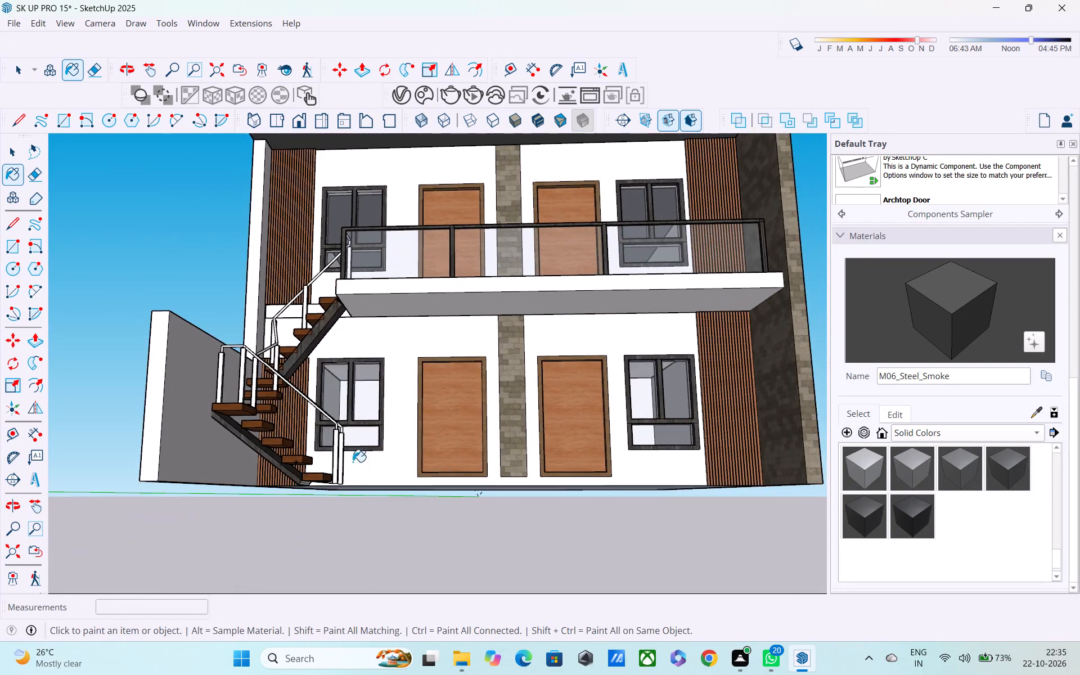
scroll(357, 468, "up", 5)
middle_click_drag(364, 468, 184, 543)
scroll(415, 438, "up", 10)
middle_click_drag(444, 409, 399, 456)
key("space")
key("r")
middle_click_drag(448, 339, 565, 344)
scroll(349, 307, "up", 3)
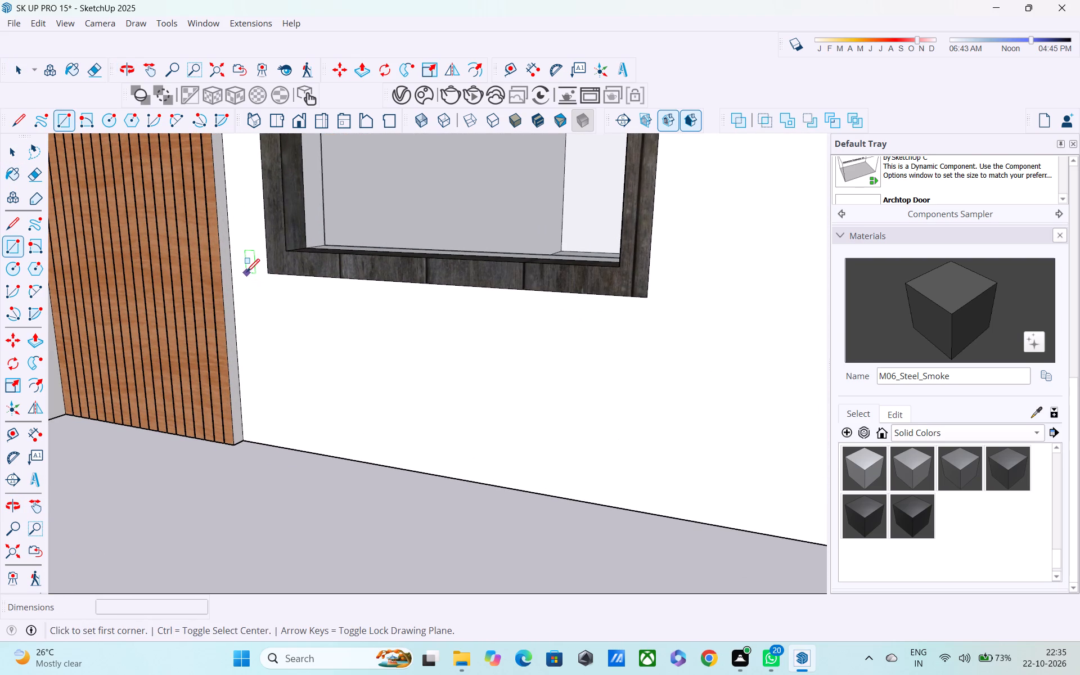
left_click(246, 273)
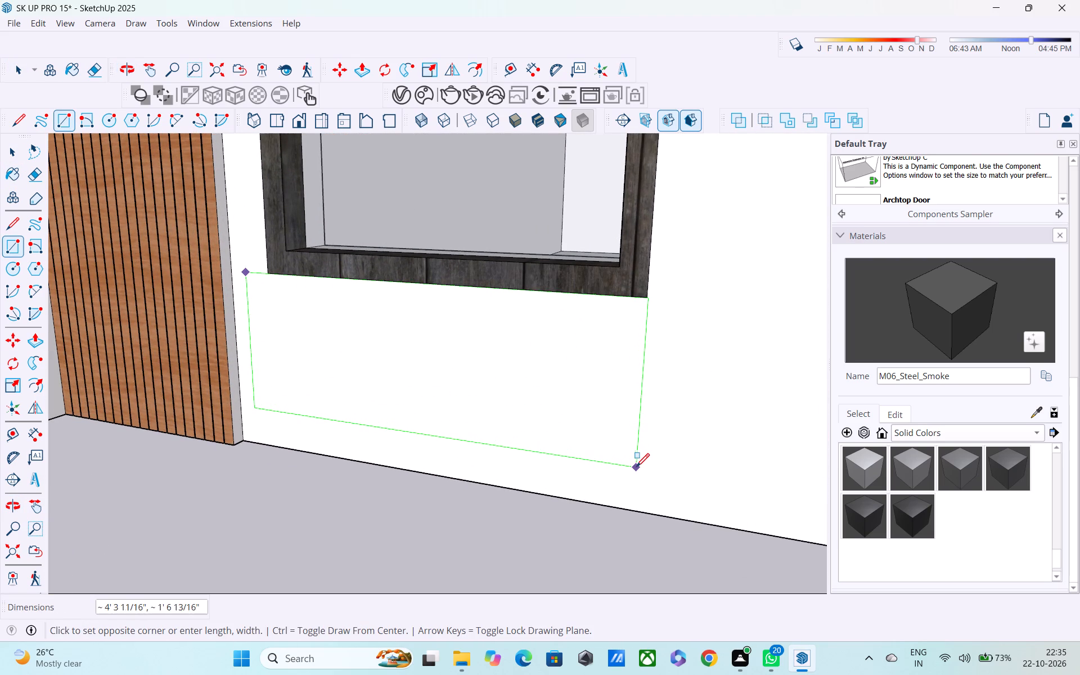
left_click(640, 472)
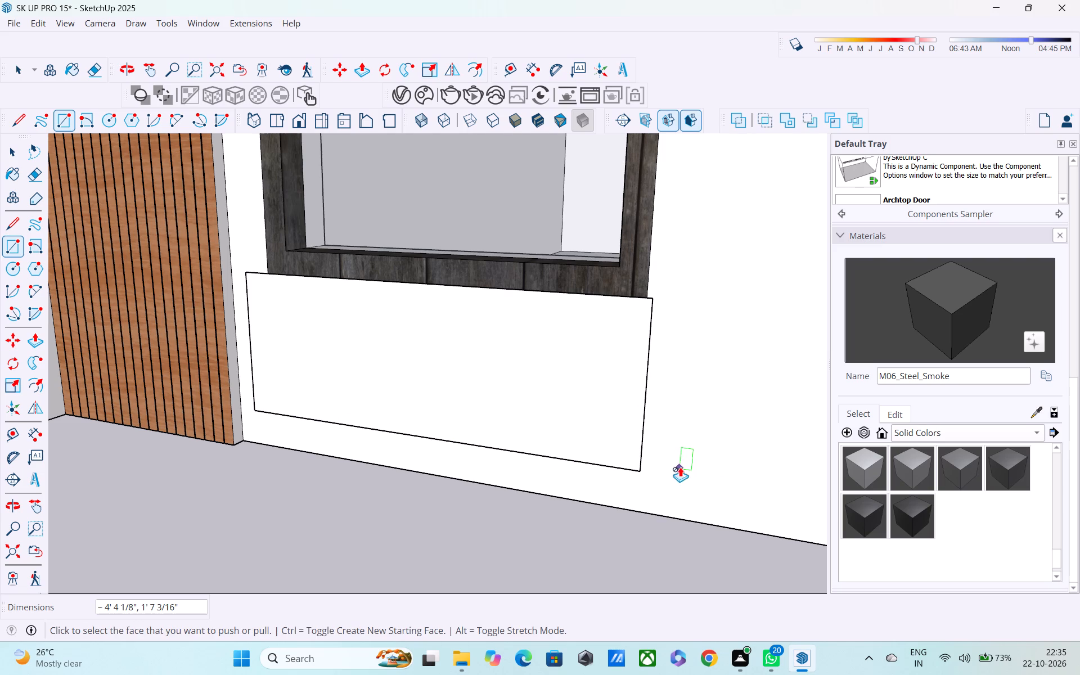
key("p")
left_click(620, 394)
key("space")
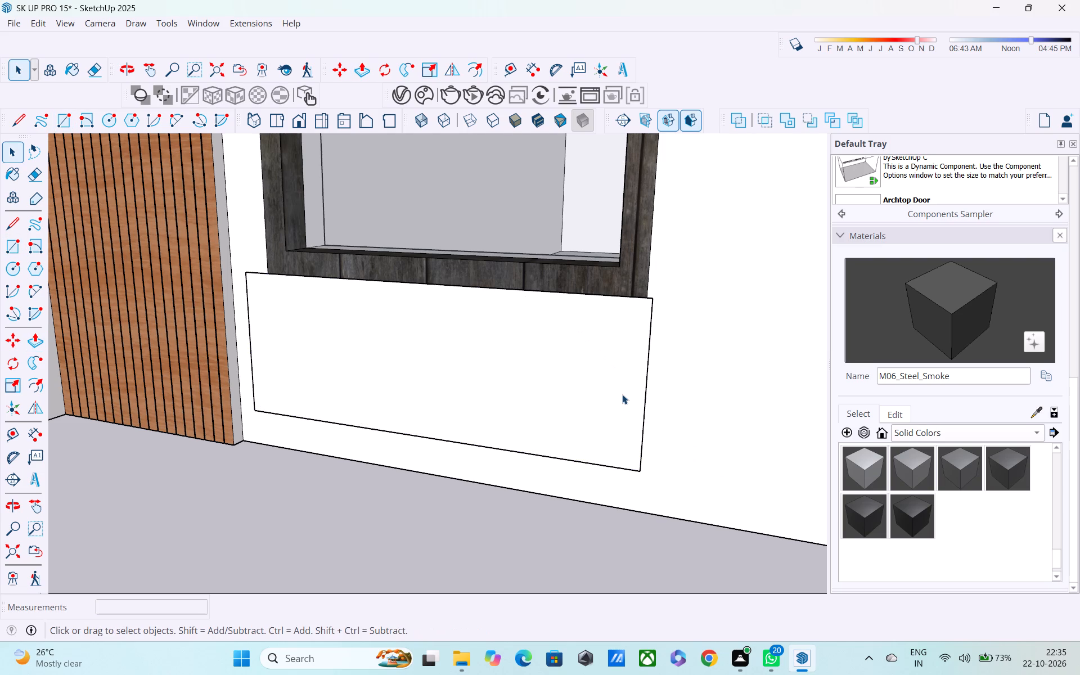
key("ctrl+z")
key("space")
Open the wall group for editing and draw a horizontal rectangle on the wall face just below the stair-side ground-floor window.
double_click(609, 395)
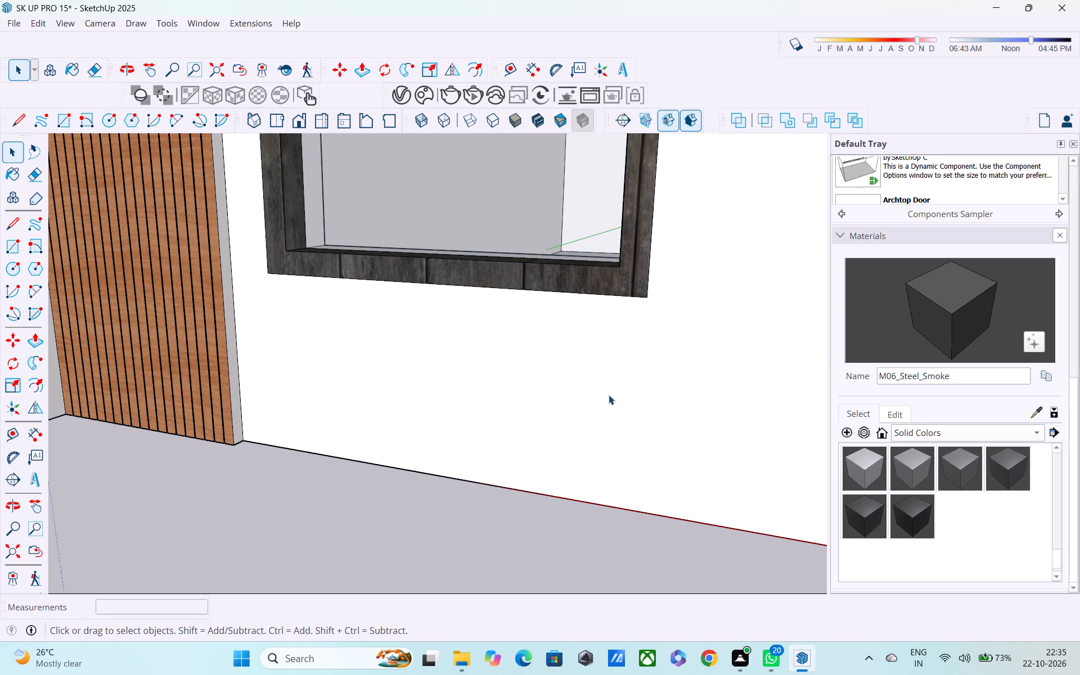
double_click(608, 395)
key("r")
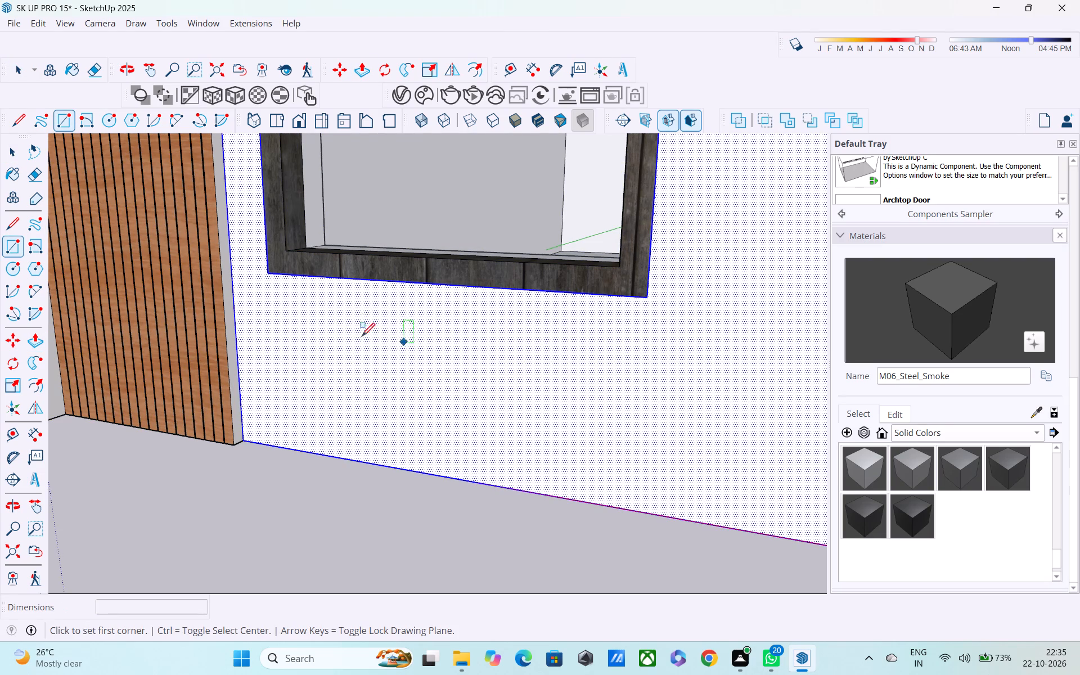
left_click(245, 276)
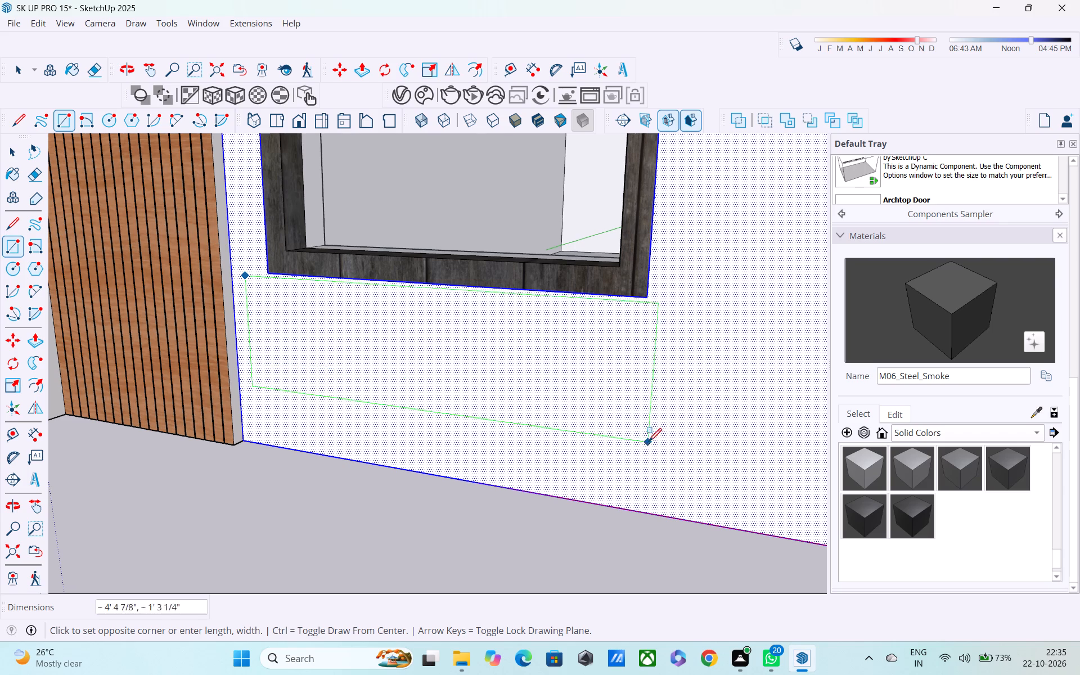
left_click(656, 467)
key("space")
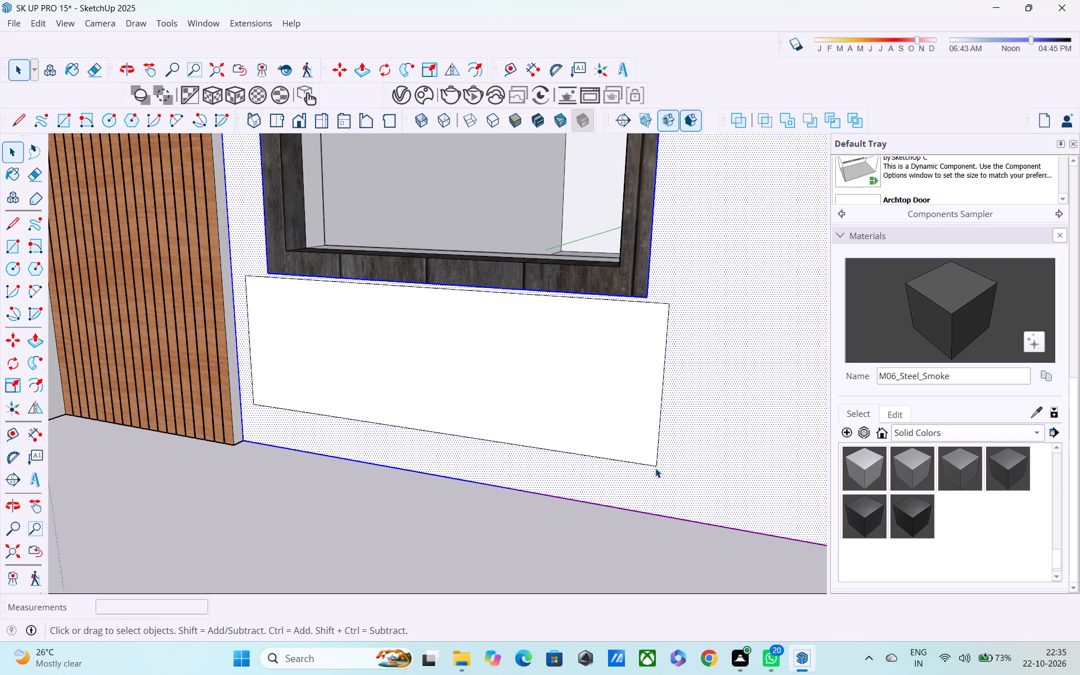
Push/Pull the rectangle below the window outward 2' from the wall to form a box.
key("p")
left_click(634, 413)
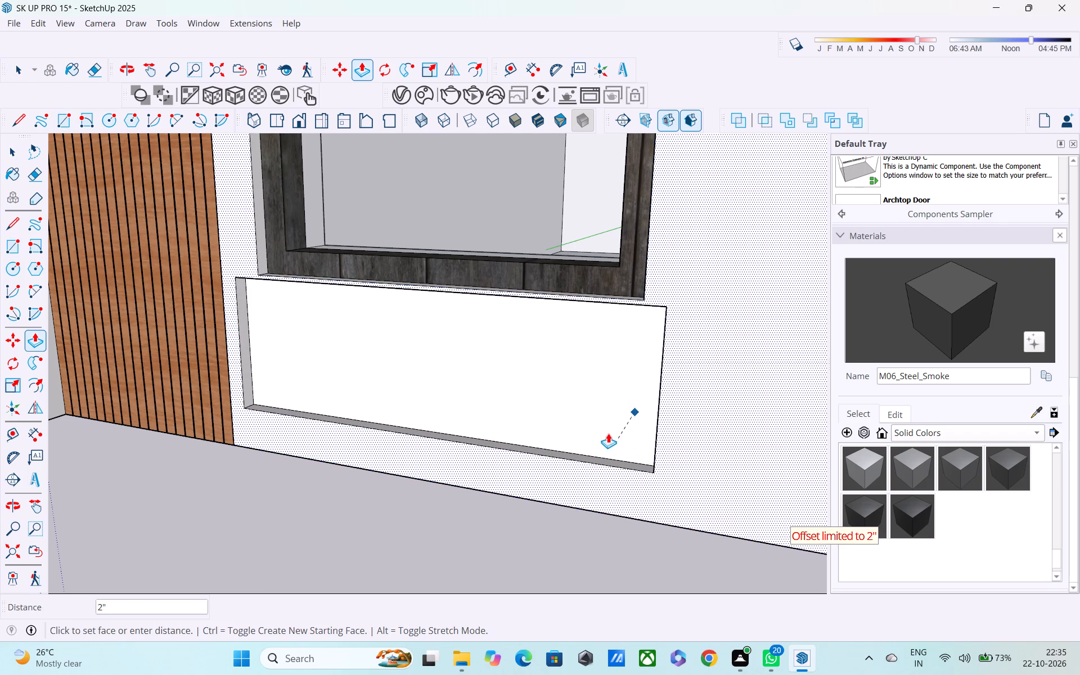
key("Escape")
left_click(601, 397)
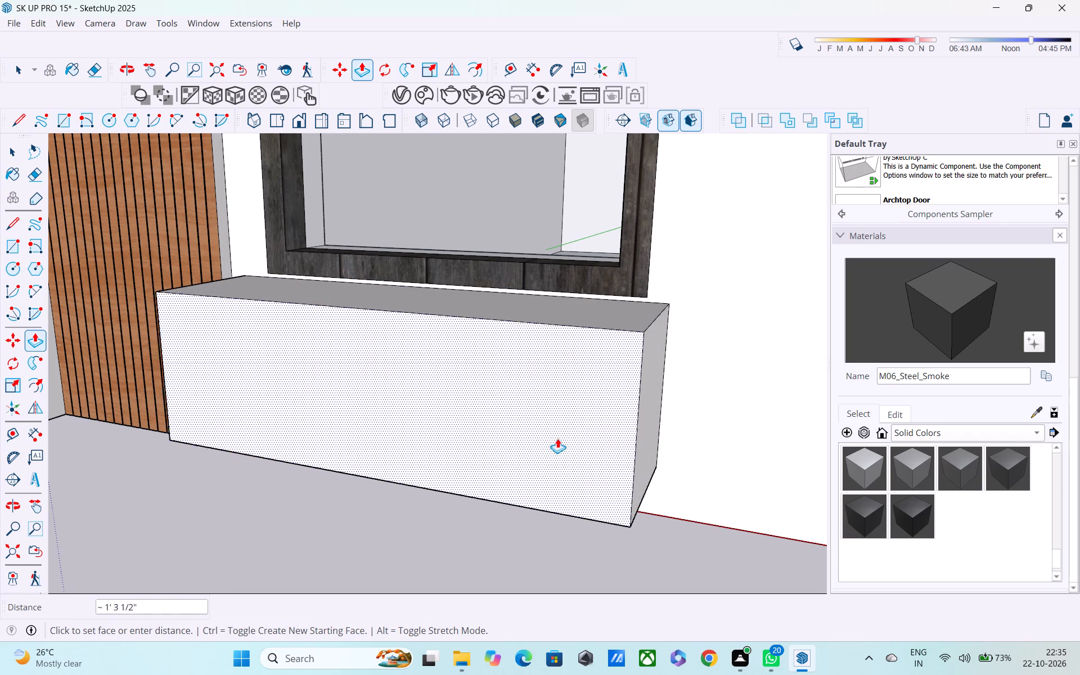
type("2\"")
key("Return")
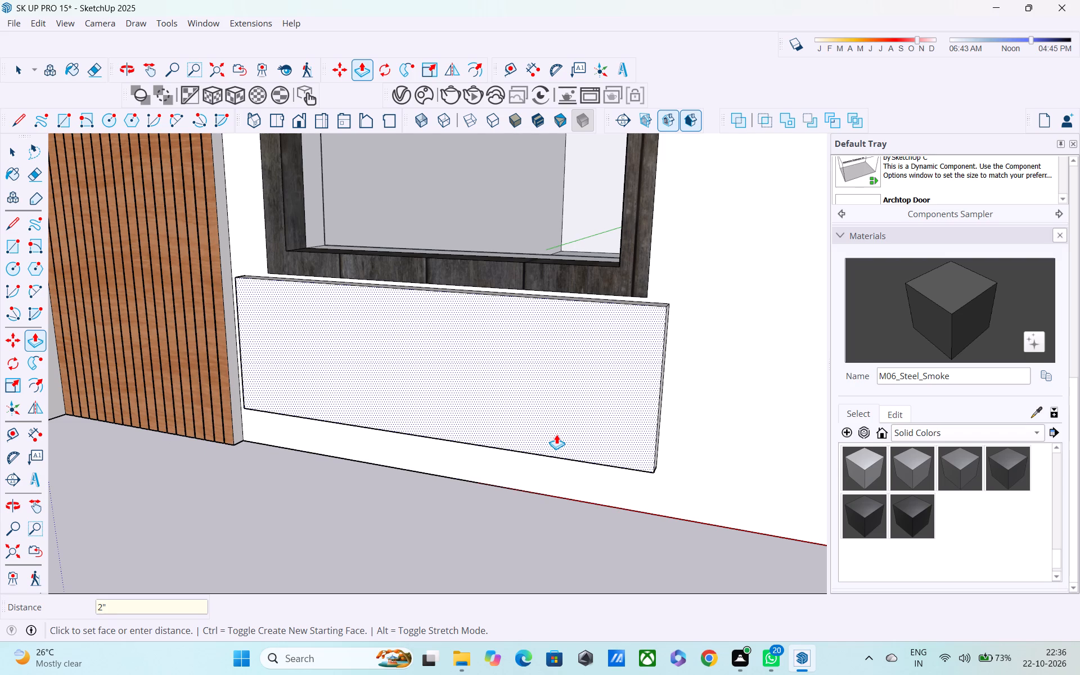
type("2'")
key("Return")
Offset the outline of the box's top face inward by 3".
scroll(688, 247, "down", 3)
middle_click_drag(647, 300, 330, 485)
scroll(507, 385, "down", 4)
middle_click_drag(663, 359, 272, 413, "shift")
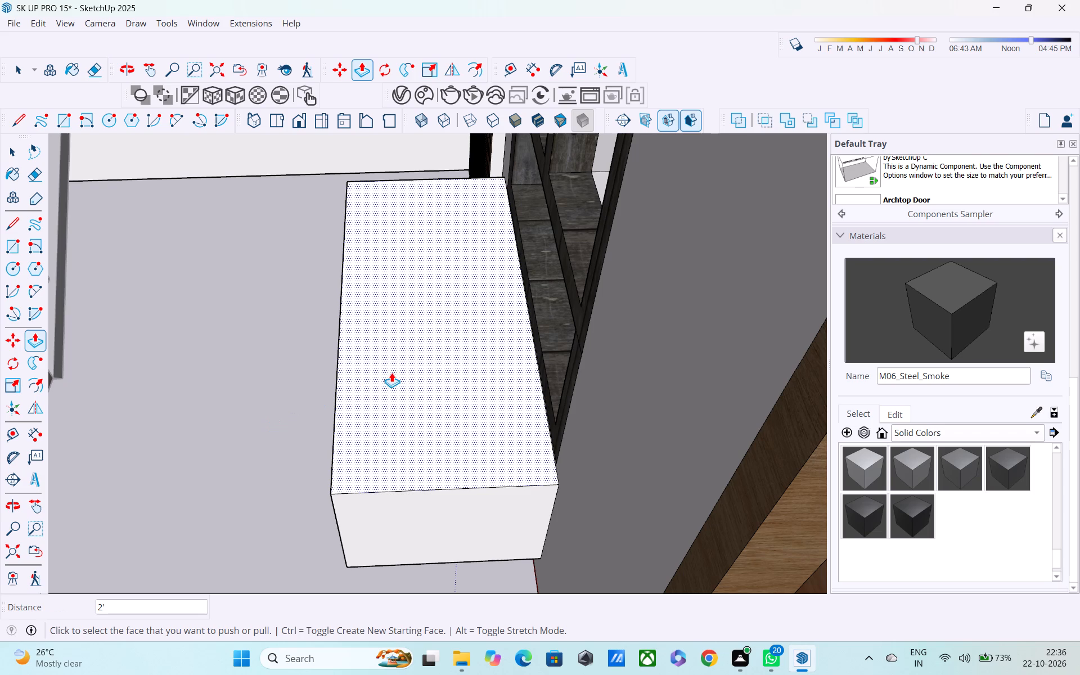
key("f")
left_click(395, 308)
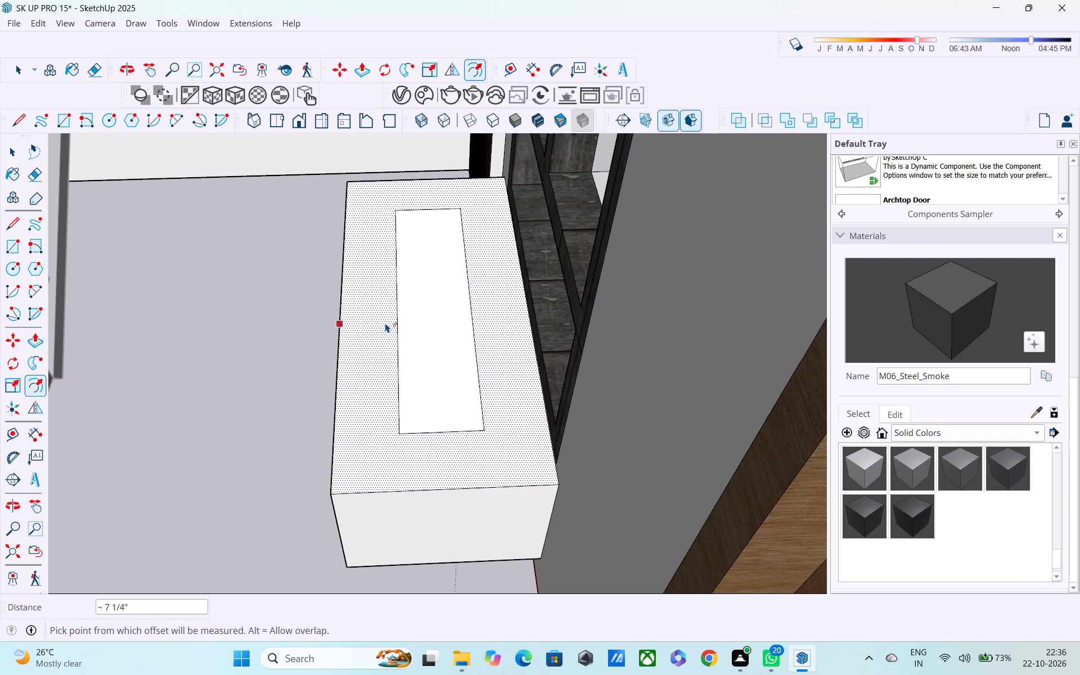
key("ctrl+z")
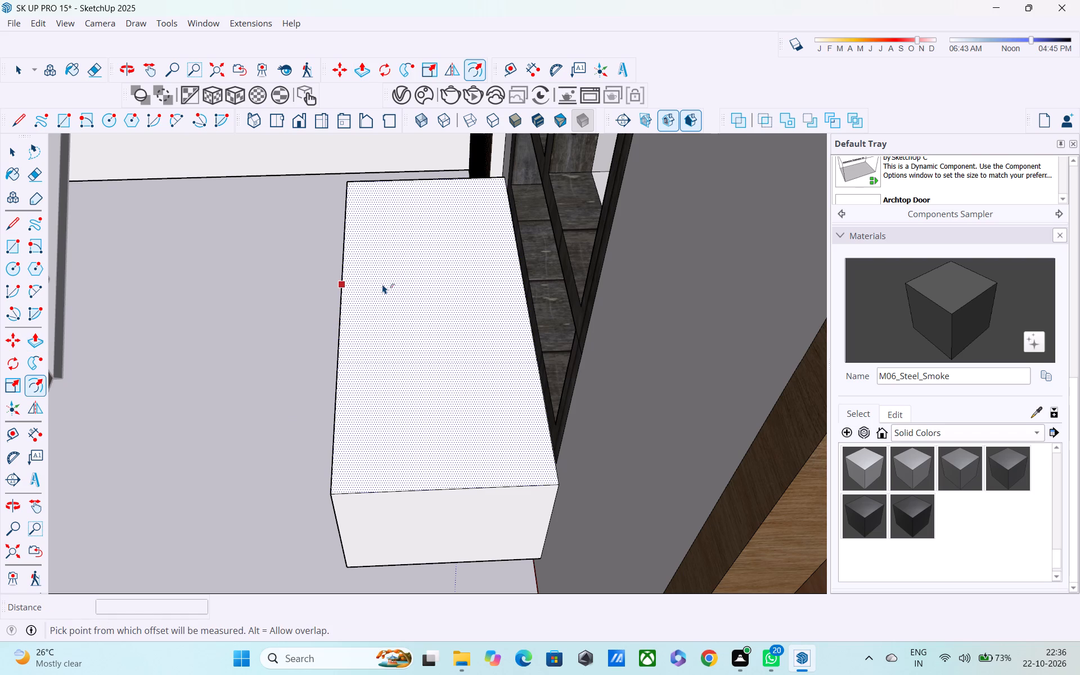
left_click(382, 284)
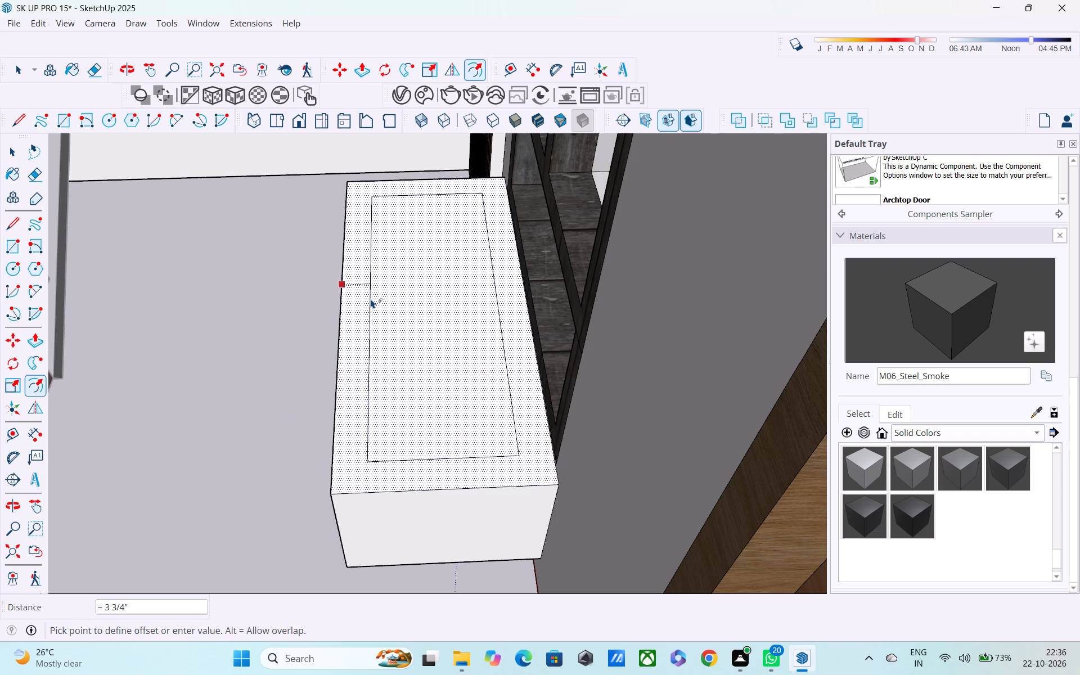
type("4\"")
key("Return")
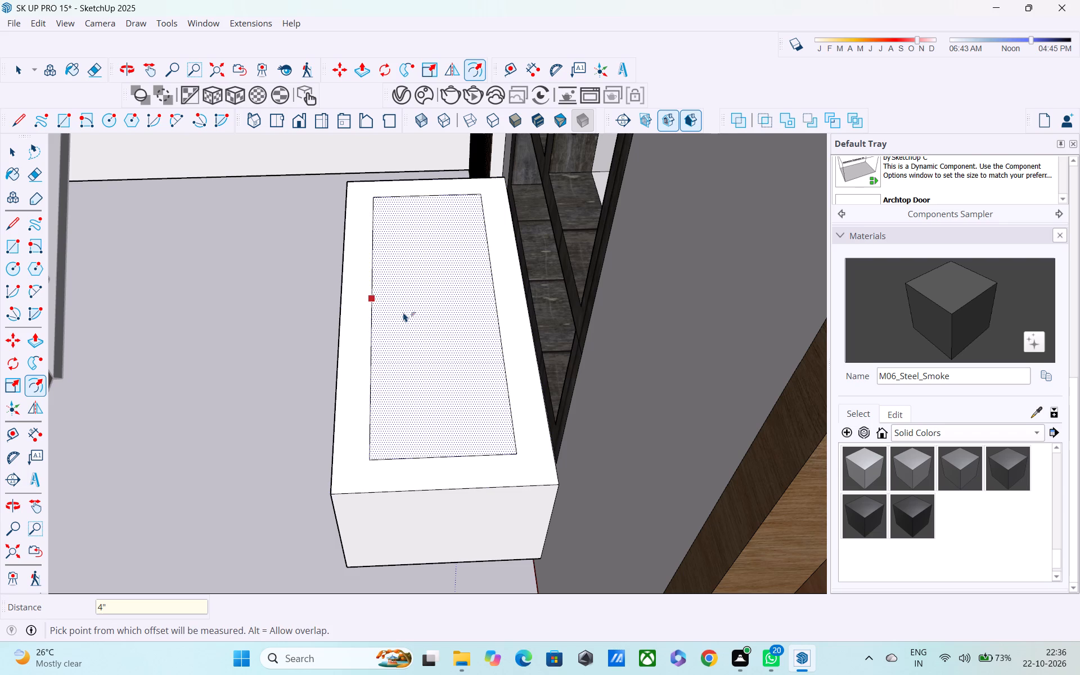
type("3\"")
key("Return")
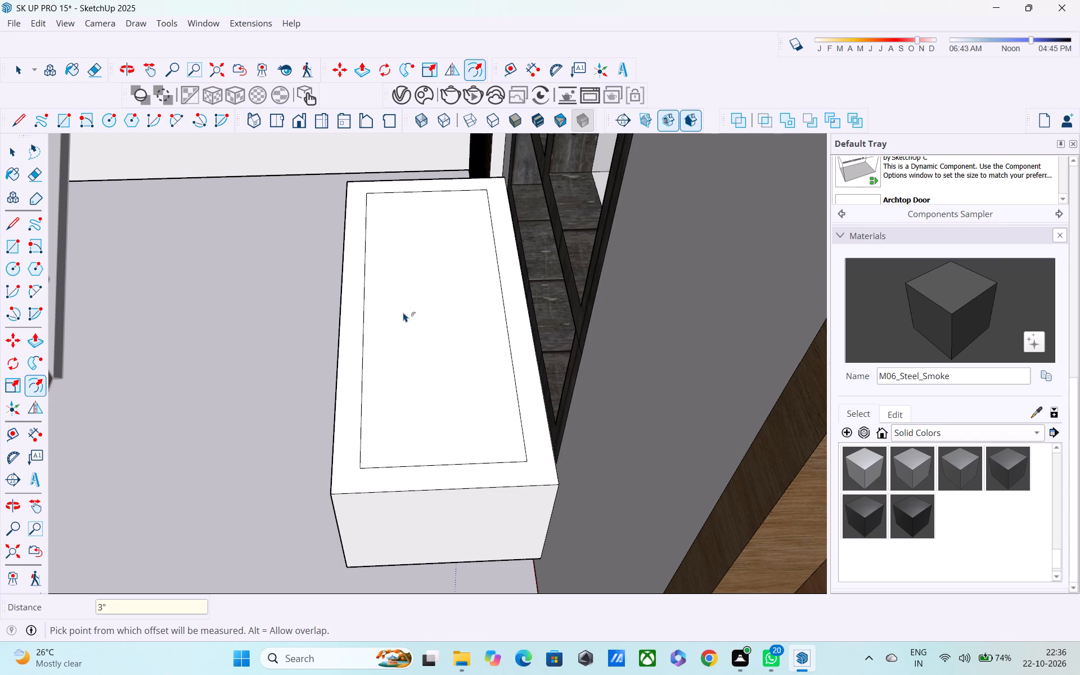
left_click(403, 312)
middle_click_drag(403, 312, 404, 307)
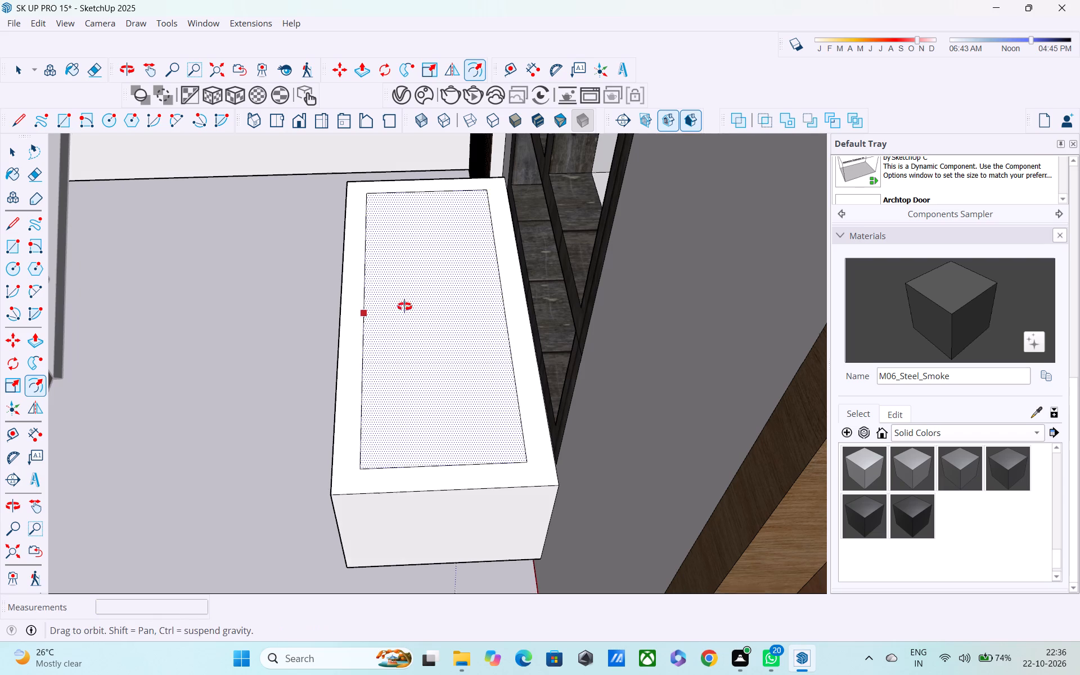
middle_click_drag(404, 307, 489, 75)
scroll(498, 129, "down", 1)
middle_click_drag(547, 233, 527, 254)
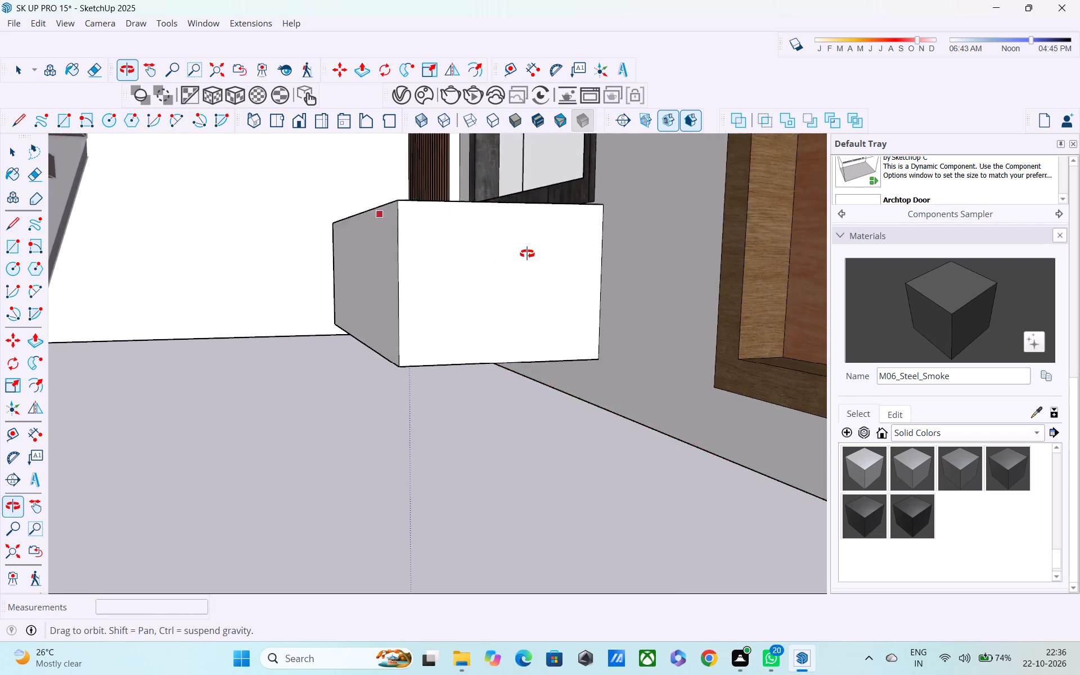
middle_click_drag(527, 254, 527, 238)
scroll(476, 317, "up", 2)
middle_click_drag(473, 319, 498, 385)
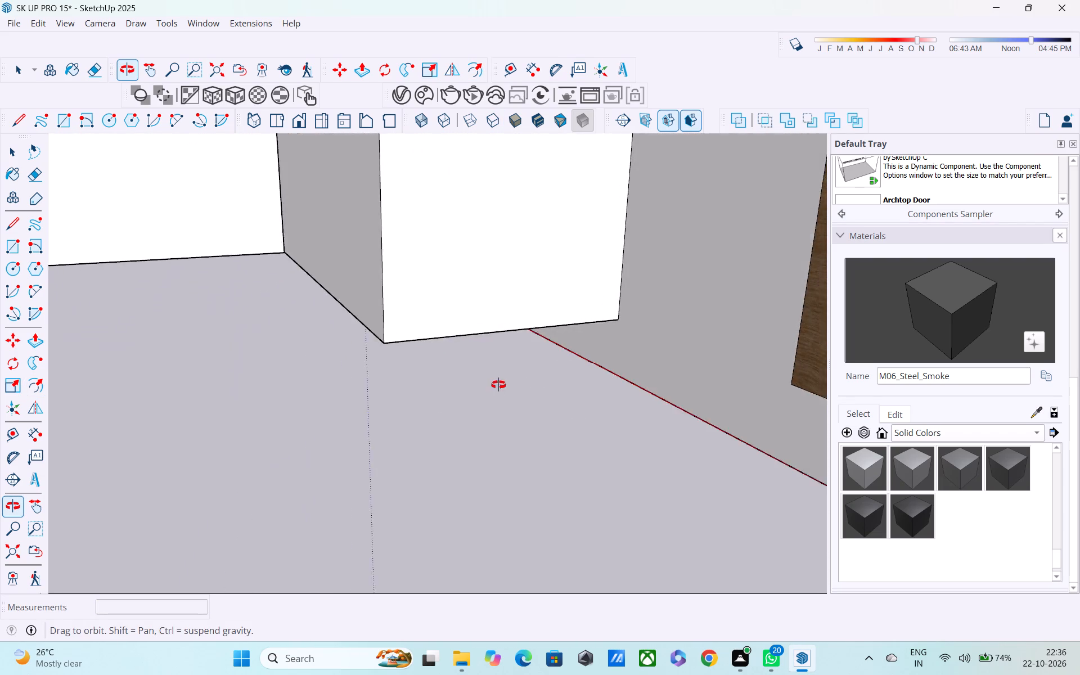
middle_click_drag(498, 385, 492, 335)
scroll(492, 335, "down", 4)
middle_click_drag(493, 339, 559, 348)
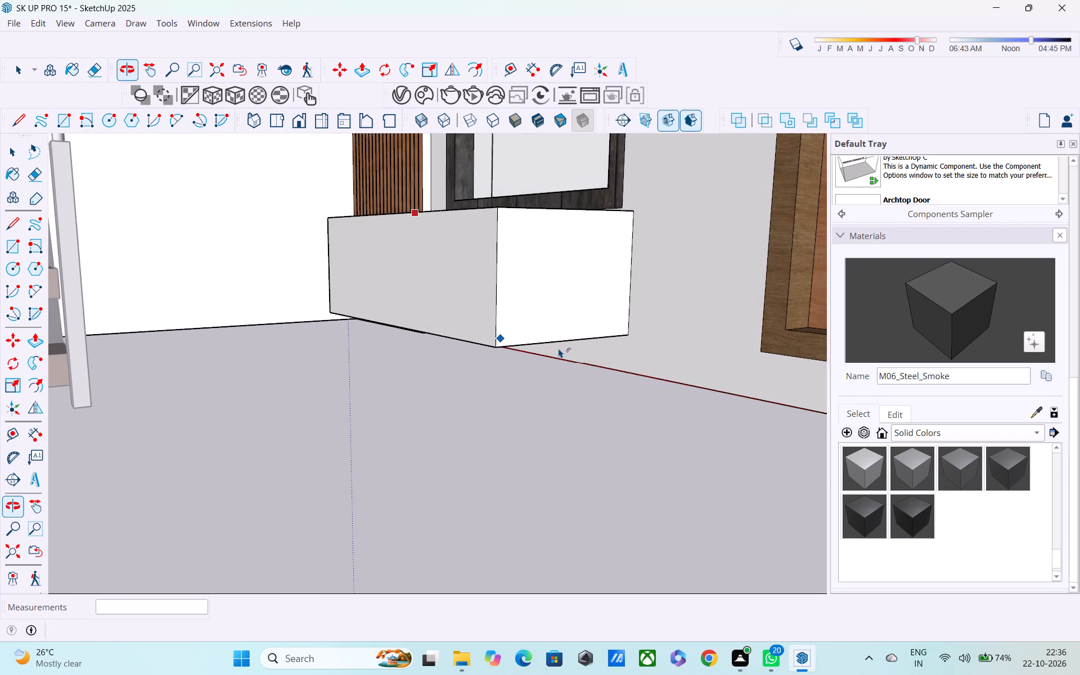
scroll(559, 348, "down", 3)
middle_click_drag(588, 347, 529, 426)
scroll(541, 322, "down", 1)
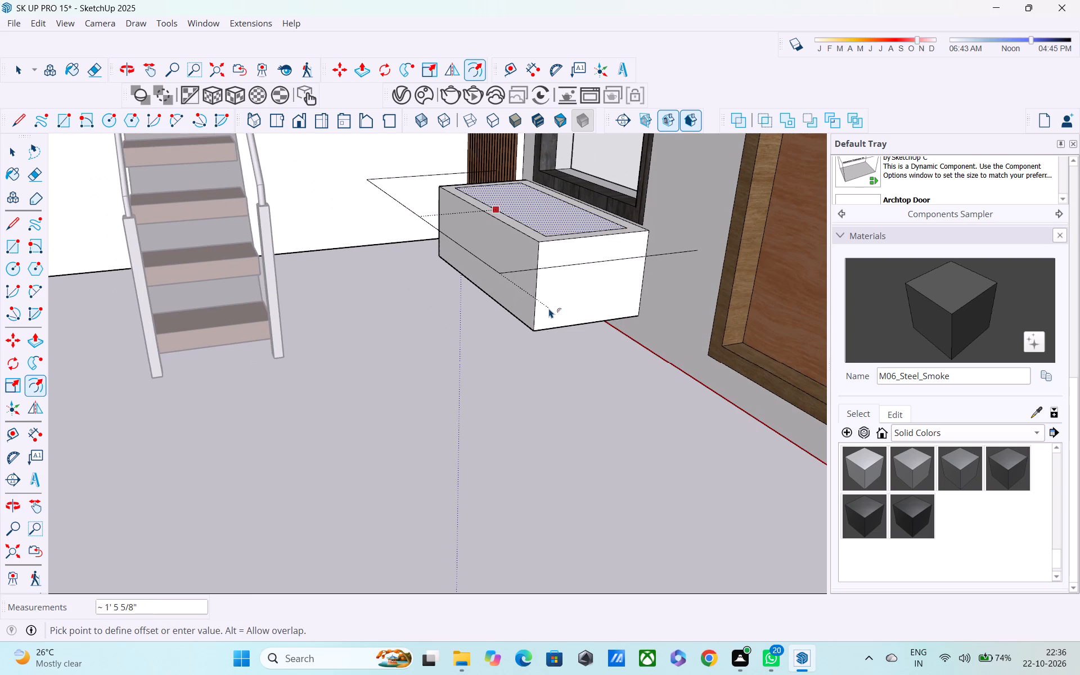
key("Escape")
Push/Pull the inset face on the box's top down through its full depth to hollow out the box.
middle_click_drag(556, 237, 527, 370)
key("p")
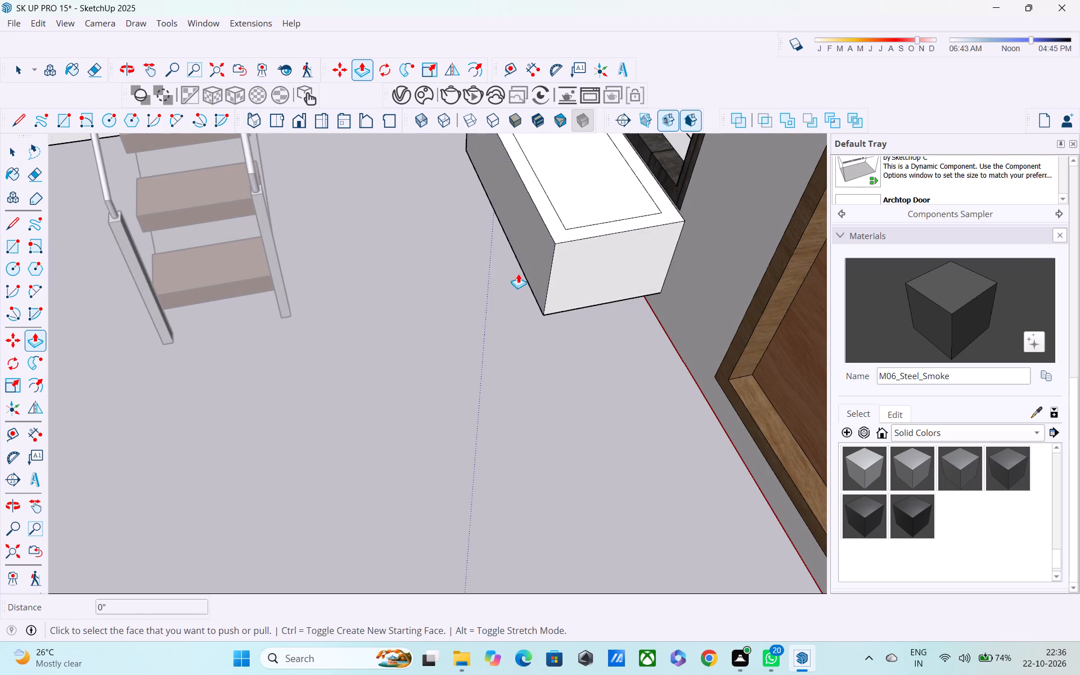
middle_click_drag(562, 195, 560, 350, "shift")
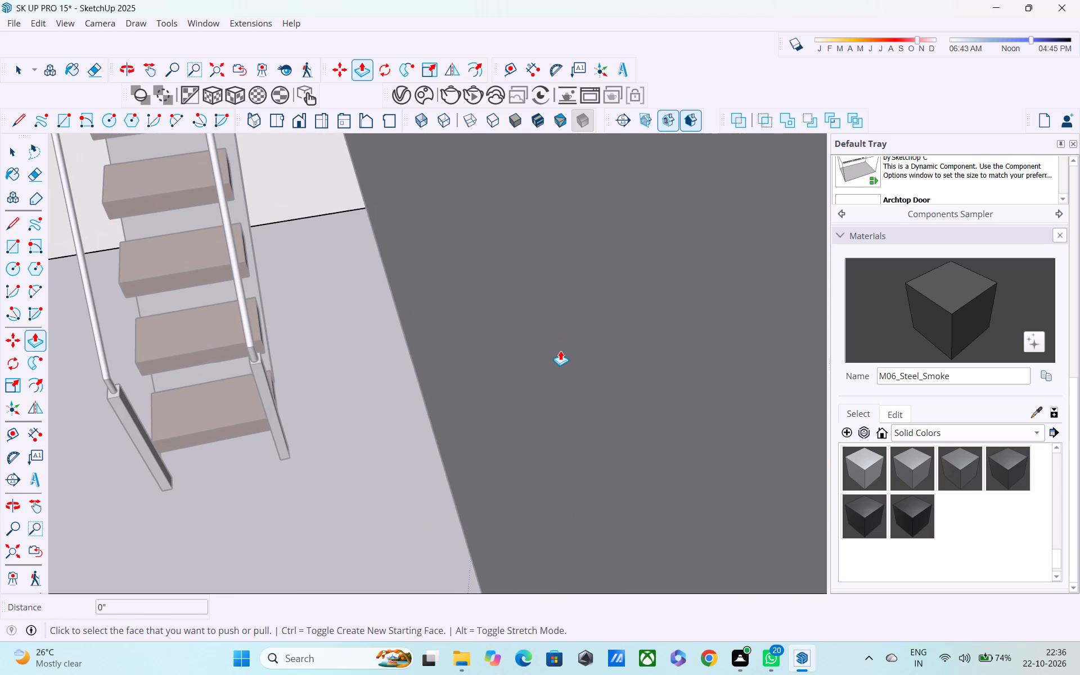
middle_click_drag(560, 350, 653, 220)
middle_click_drag(281, 490, 433, 356)
scroll(475, 319, "up", 2)
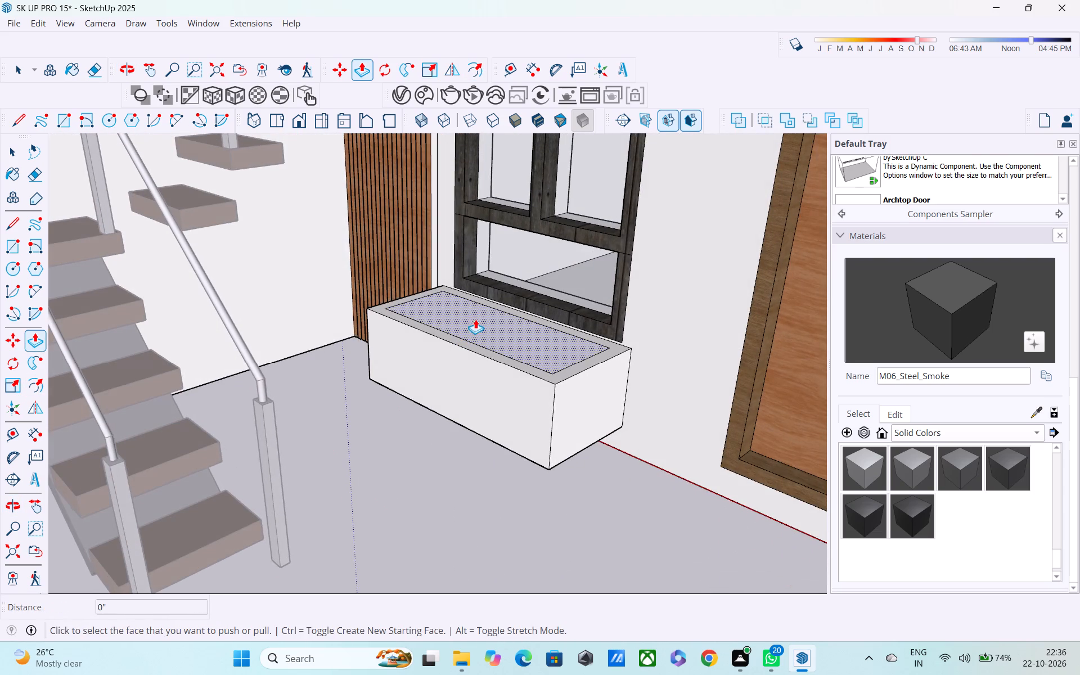
middle_click_drag(475, 319, 451, 368)
left_click_drag(525, 301, 525, 310)
middle_click_drag(537, 332, 430, 430)
left_click_drag(593, 287, 598, 339)
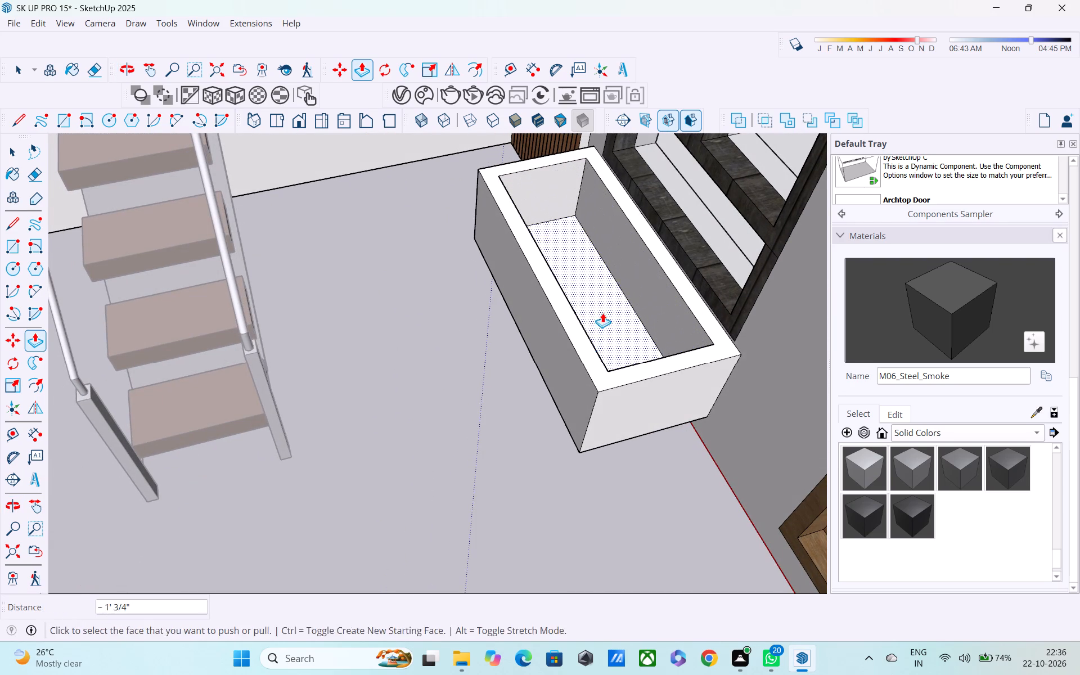
middle_click_drag(602, 313, 473, 321)
left_click_drag(667, 339, 669, 347)
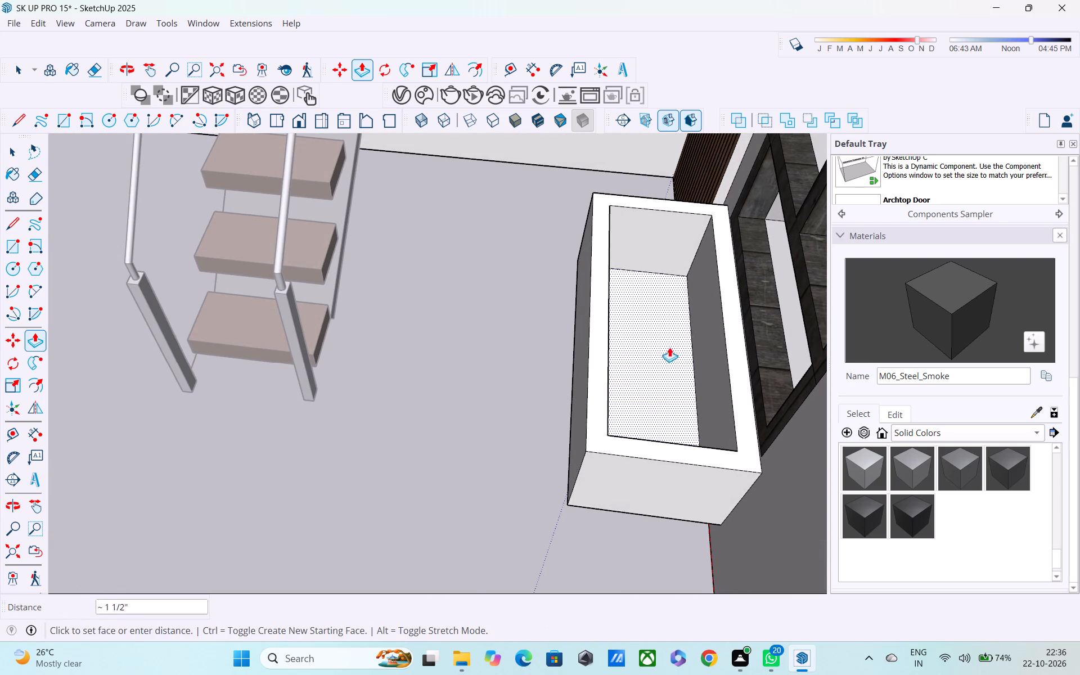
left_click_drag(669, 347, 670, 350)
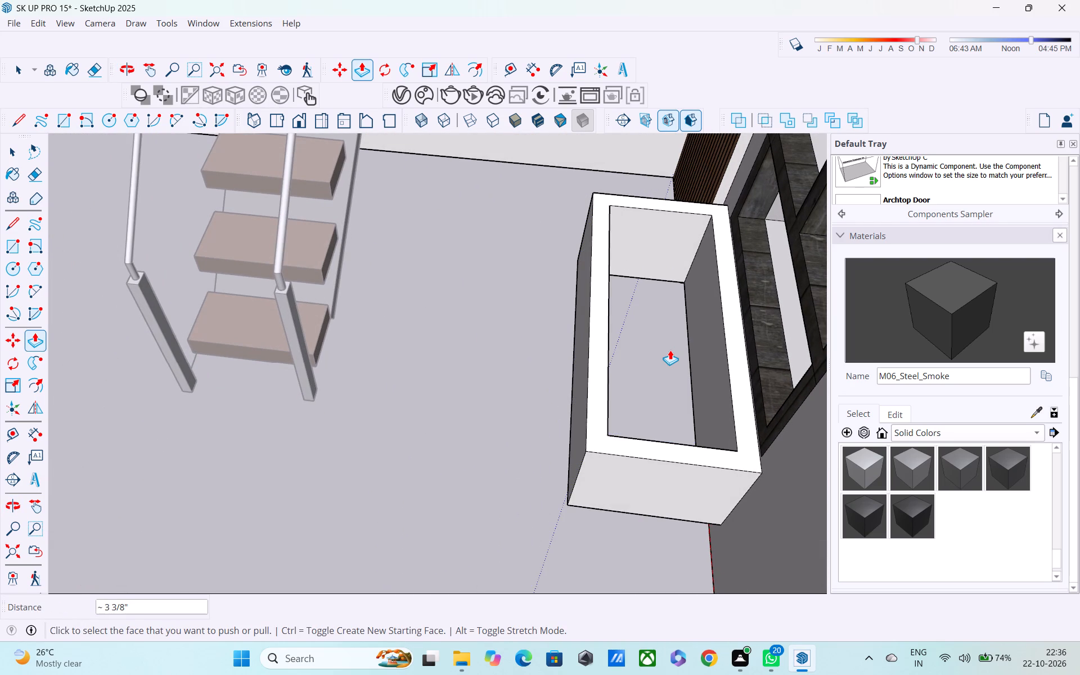
middle_click(670, 361)
left_click_drag(670, 362, 672, 380)
Push/Pull the rim face on the underside of the hollow box downward about 5 5/8" as a new section.
middle_click_drag(646, 398, 646, 386)
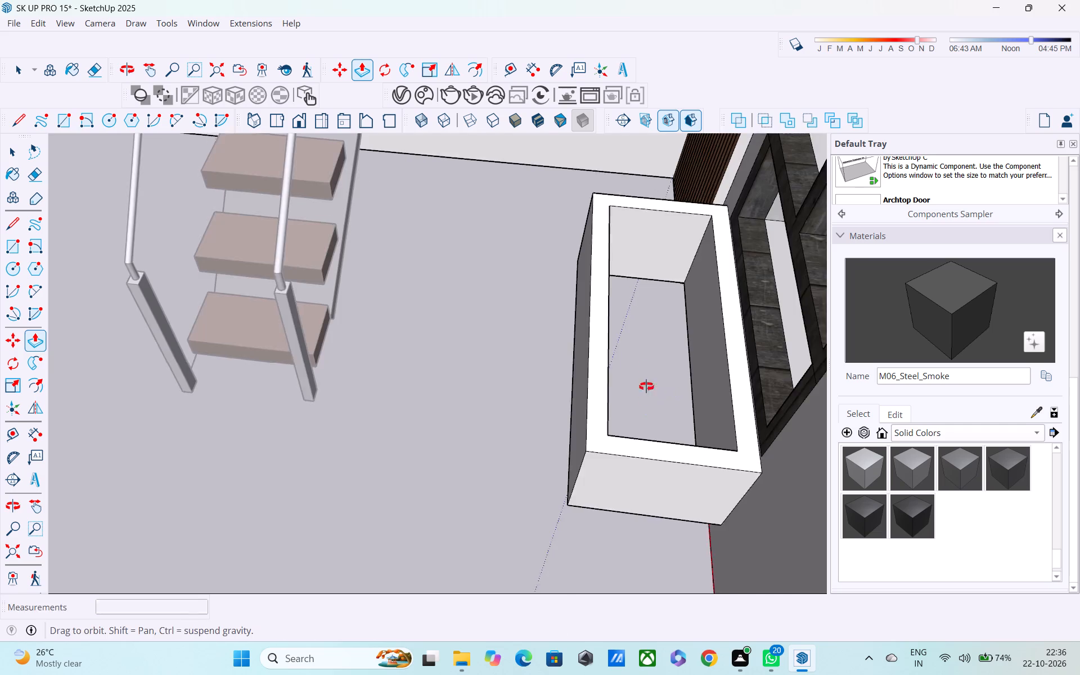
middle_click_drag(646, 386, 666, 156)
middle_click_drag(651, 466, 656, 264)
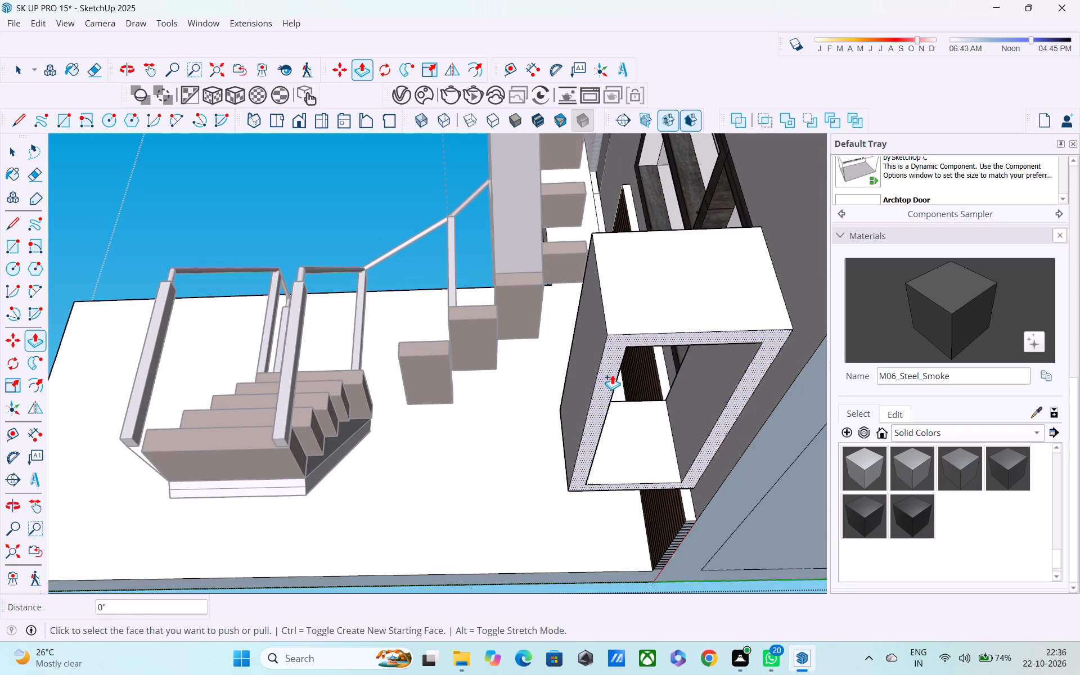
left_click(609, 371)
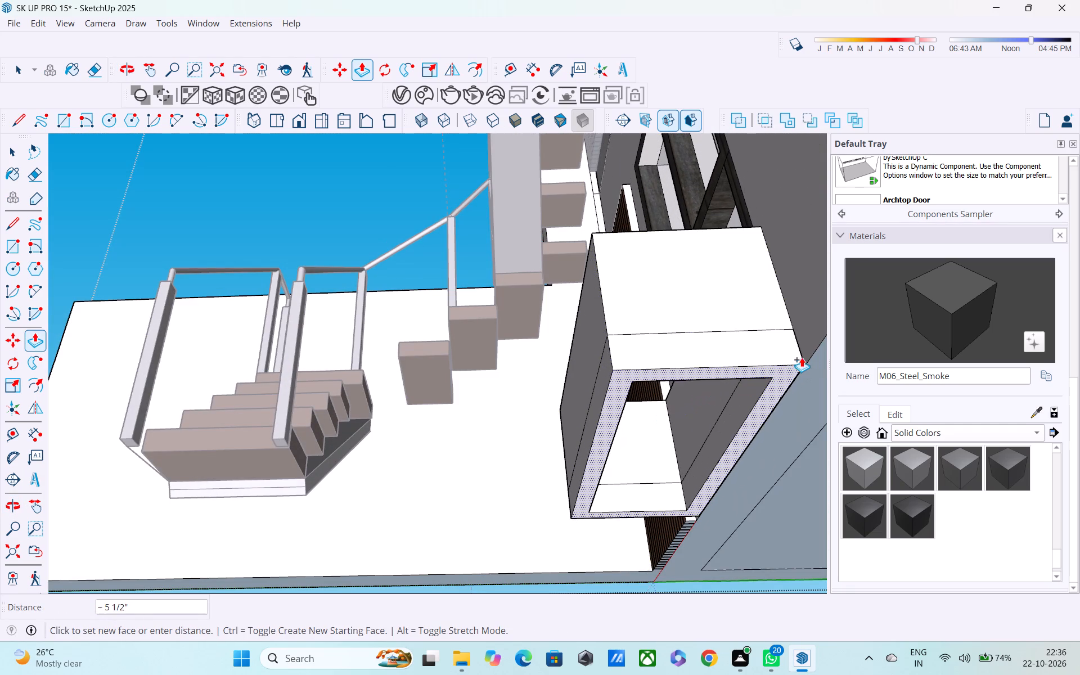
left_click(814, 355)
Close the box's underside with rectangles over its outer outline, about 4' 6" by 2', and its inner opening, 1' 6" by about 4'.
middle_click_drag(752, 393, 803, 479)
scroll(803, 479, "down", 3)
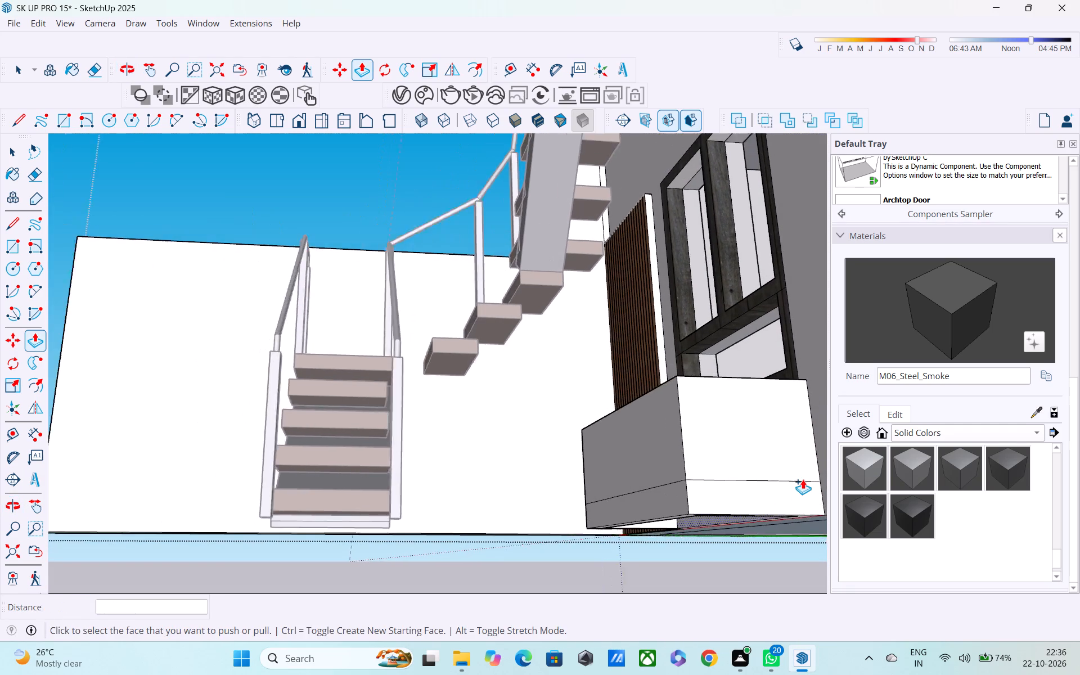
middle_click_drag(800, 481, 676, 323)
scroll(574, 382, "up", 1)
middle_click_drag(566, 361, 542, 280)
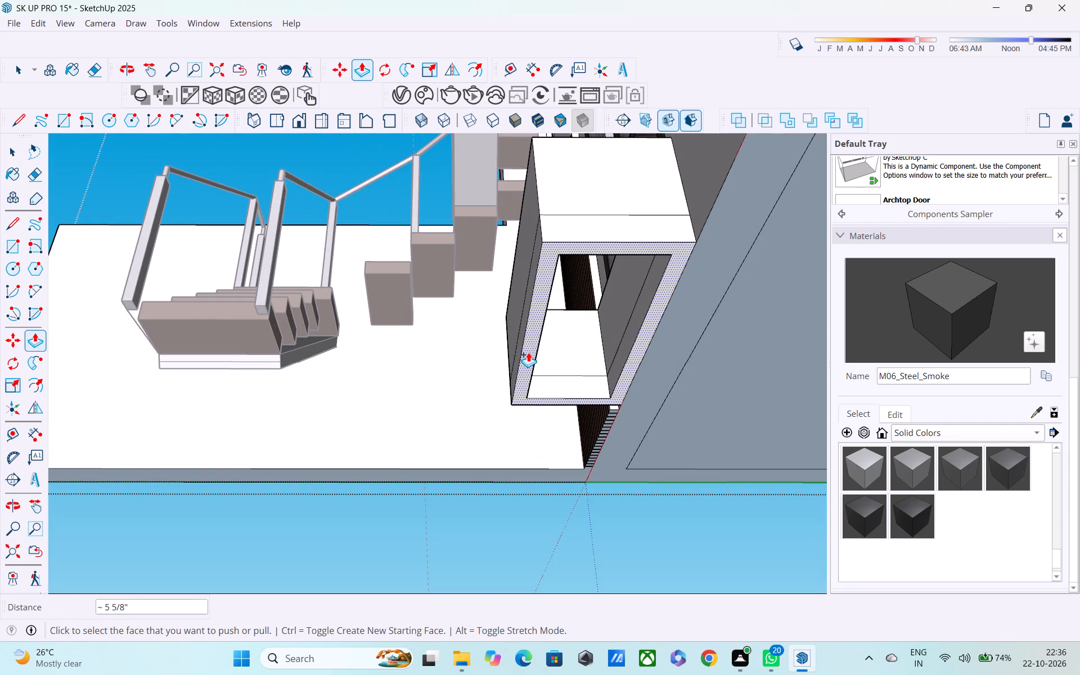
key("r")
left_click(546, 249)
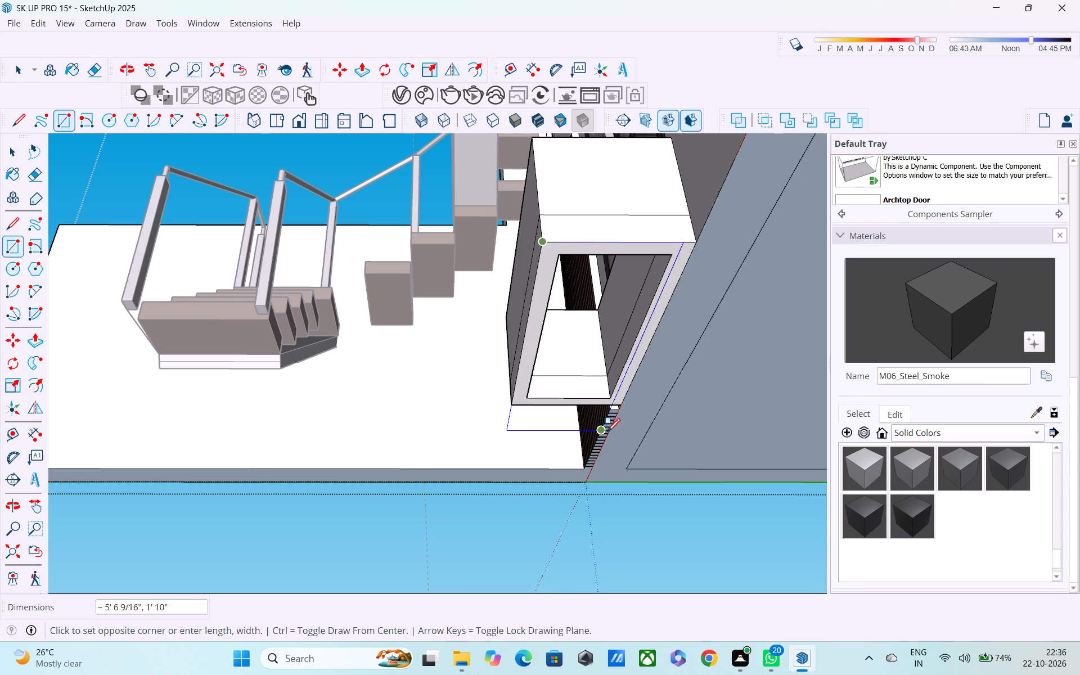
left_click(618, 406)
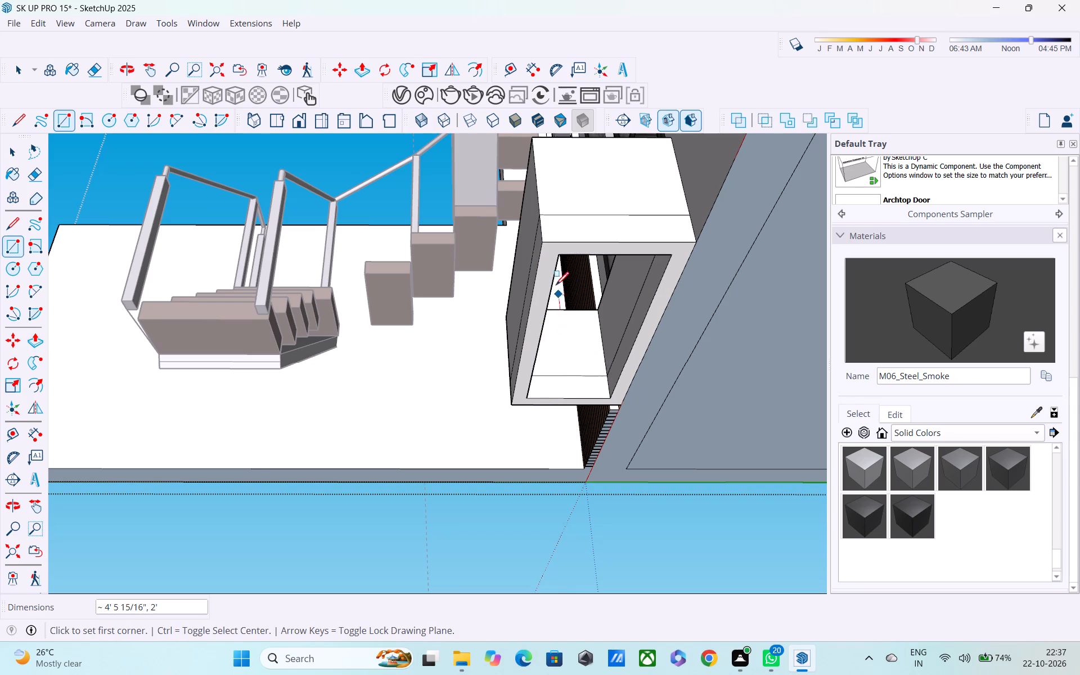
left_click(556, 257)
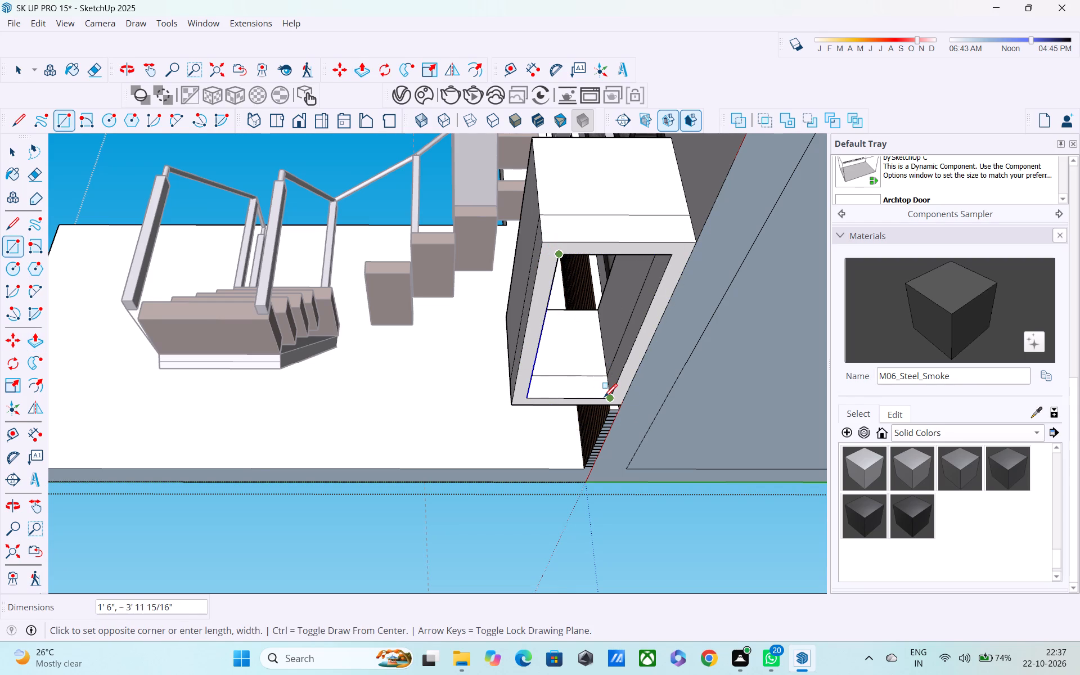
left_click(604, 398)
Erase the horizontal seam lines on the box's long front face and its end face.
middle_click_drag(623, 398, 833, 581)
scroll(747, 468, "down", 3)
middle_click_drag(736, 461, 670, 459)
key("space")
key("r")
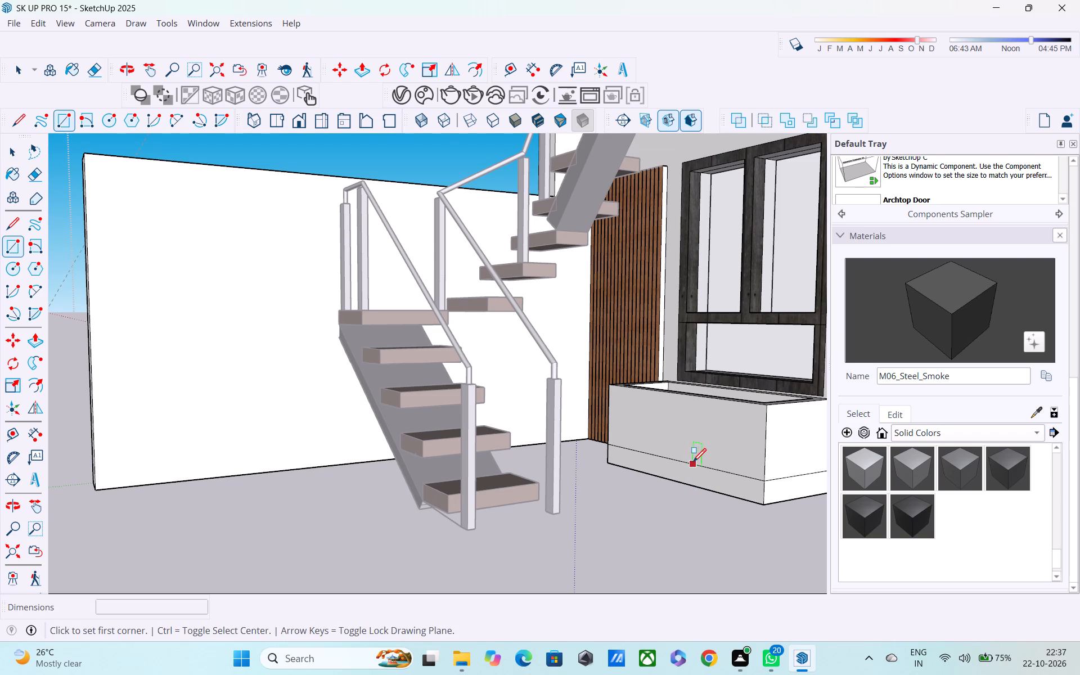
key("e")
left_click(702, 469)
middle_click_drag(768, 473, 764, 471)
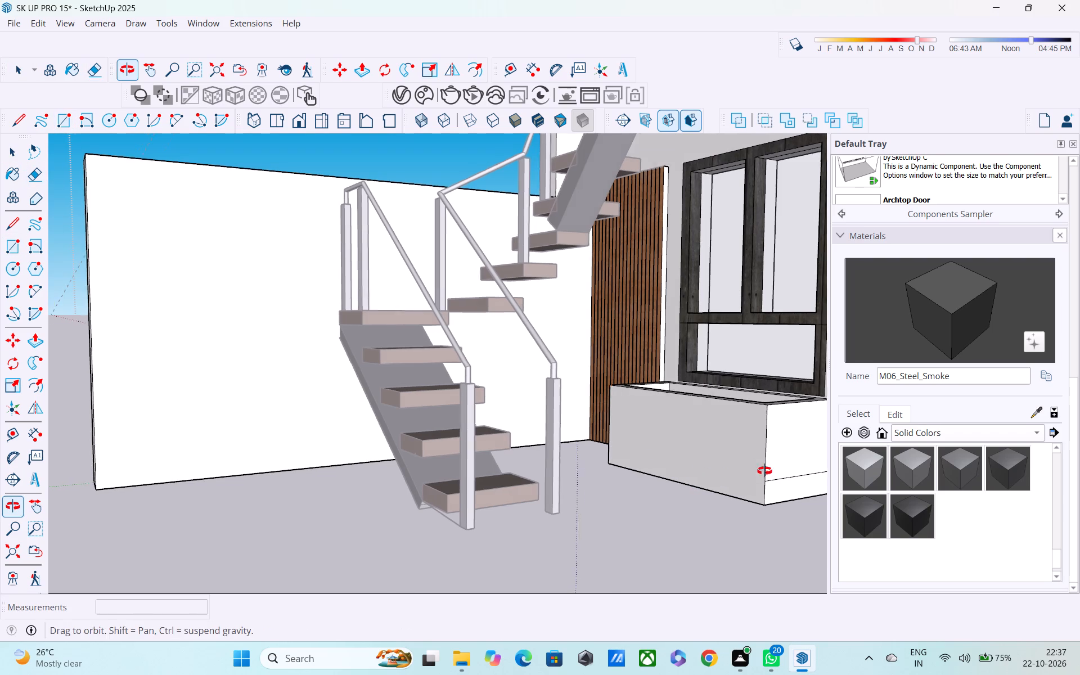
middle_click_drag(764, 471, 646, 449)
scroll(645, 455, "up", 1)
scroll(666, 475, "down", 1)
middle_click_drag(669, 479, 460, 443, "shift")
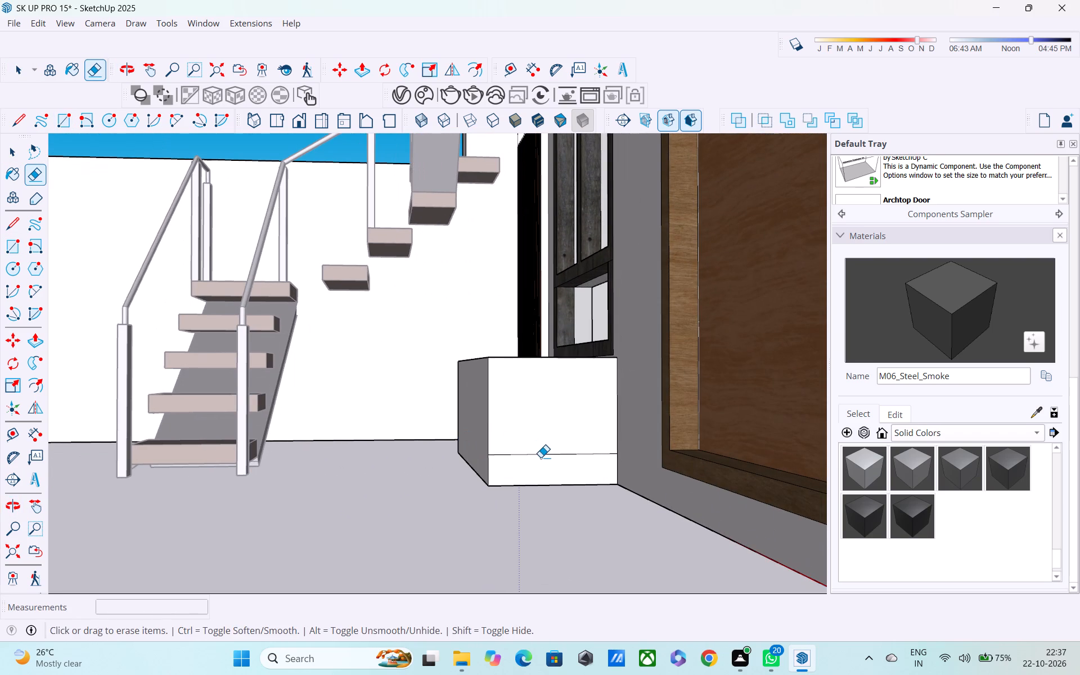
left_click(541, 457)
left_click(545, 458)
left_click_drag(545, 453, 546, 470)
Erase the leftover seam lines on the inside walls of the hollow box.
scroll(558, 448, "down", 2)
middle_click_drag(569, 453, 804, 559)
middle_click_drag(516, 404, 531, 490)
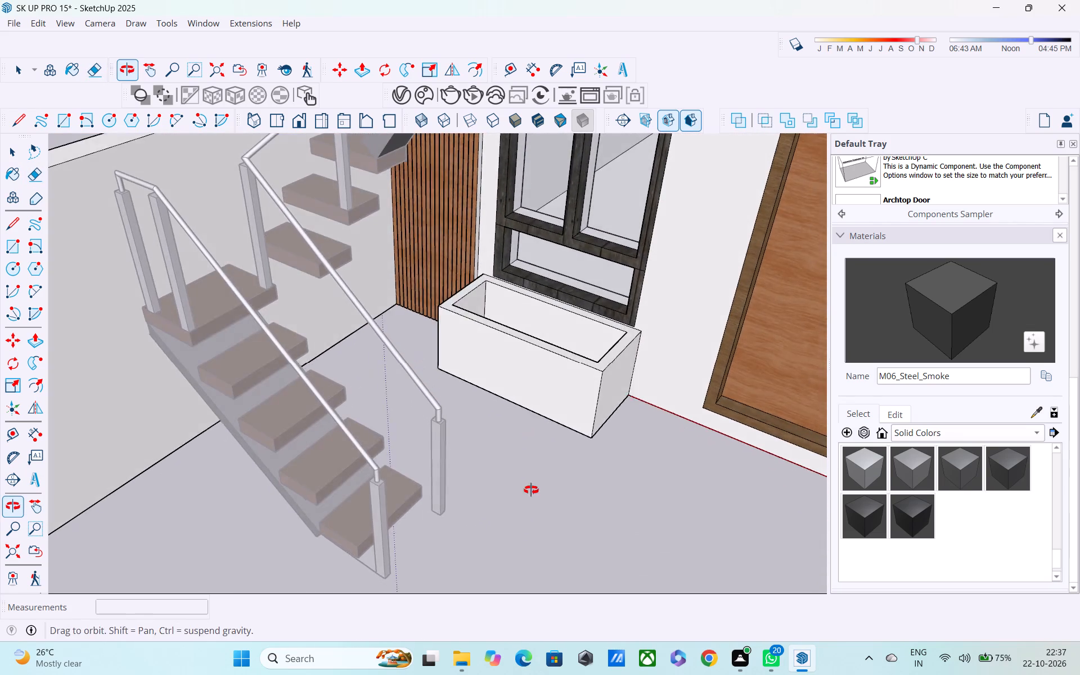
middle_click_drag(531, 490, 524, 474)
middle_click_drag(495, 353, 475, 514, "shift")
scroll(472, 470, "up", 7)
middle_click_drag(476, 497, 458, 511)
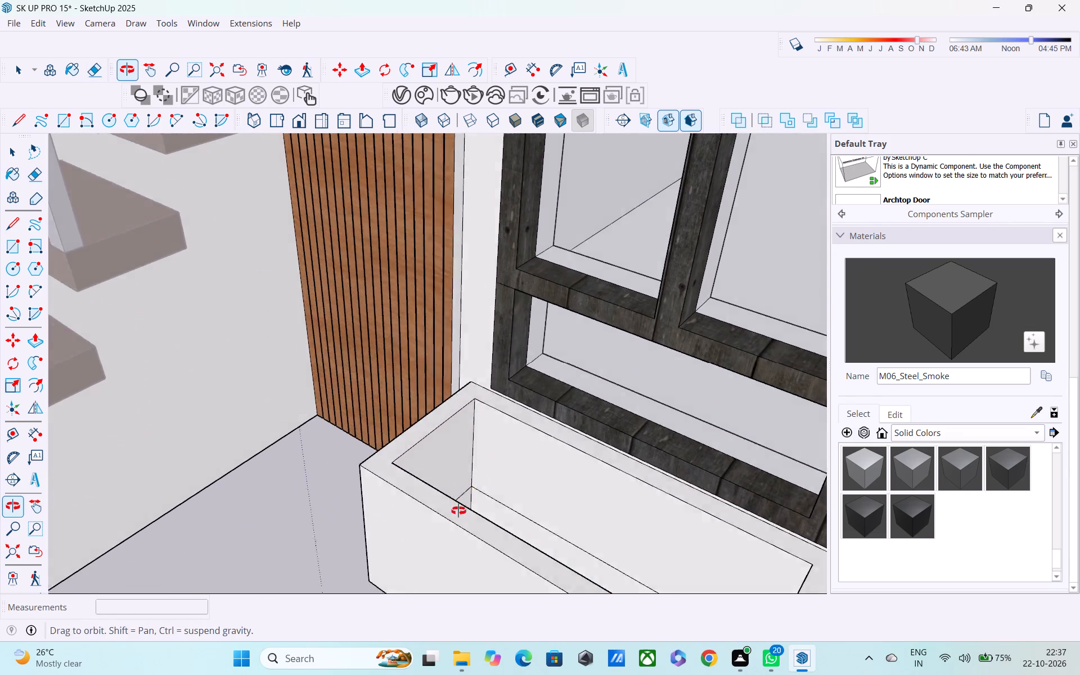
middle_click_drag(458, 511, 362, 529)
scroll(554, 502, "up", 8)
left_click_drag(449, 479, 451, 501)
left_click_drag(510, 483, 511, 504)
scroll(511, 505, "down", 2)
middle_click_drag(483, 493, 431, 459)
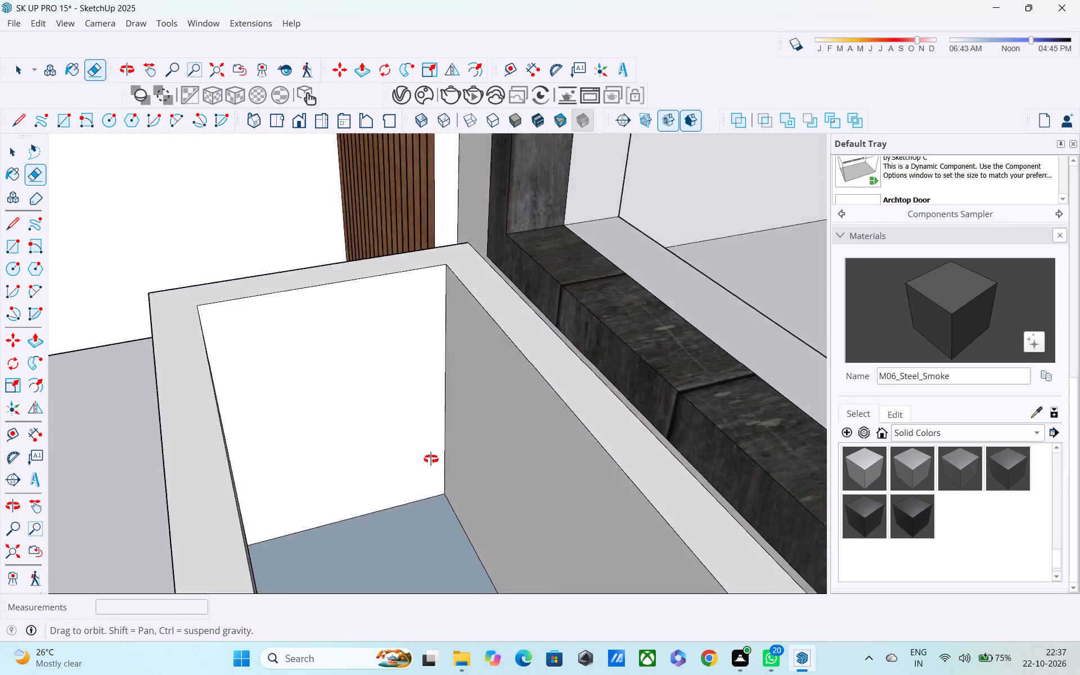
middle_click_drag(431, 459, 439, 407)
scroll(455, 399, "down", 9)
middle_click_drag(478, 500, 510, 429)
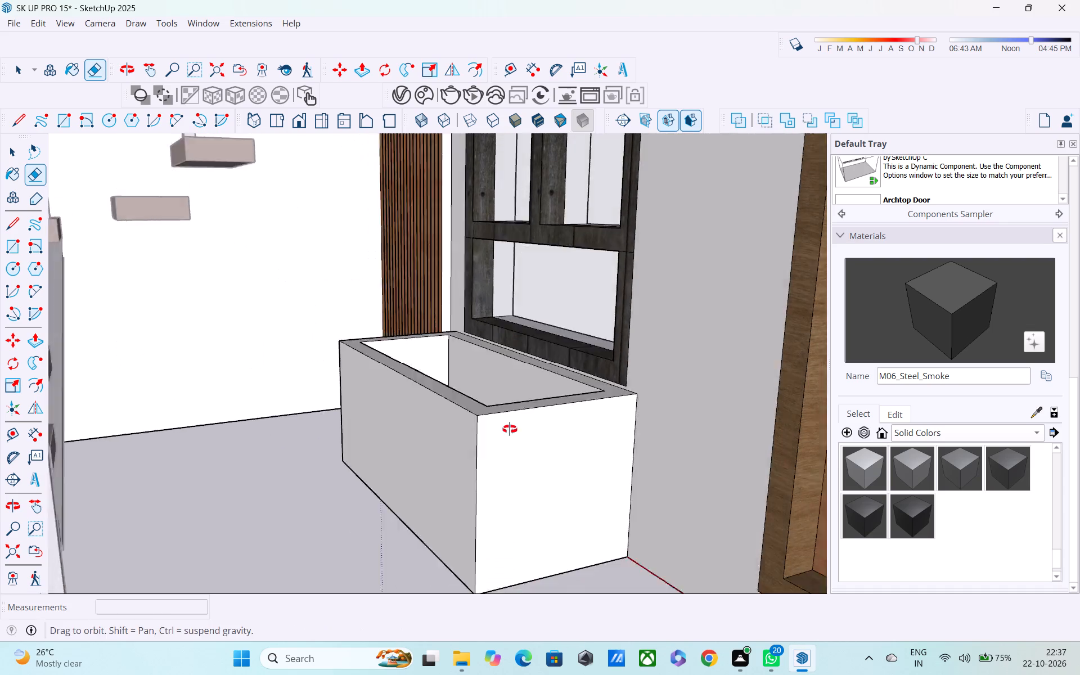
middle_click_drag(510, 429, 532, 390)
scroll(582, 388, "down", 5)
middle_click_drag(622, 430, 705, 431)
scroll(591, 423, "down", 2)
middle_click_drag(596, 432, 664, 486)
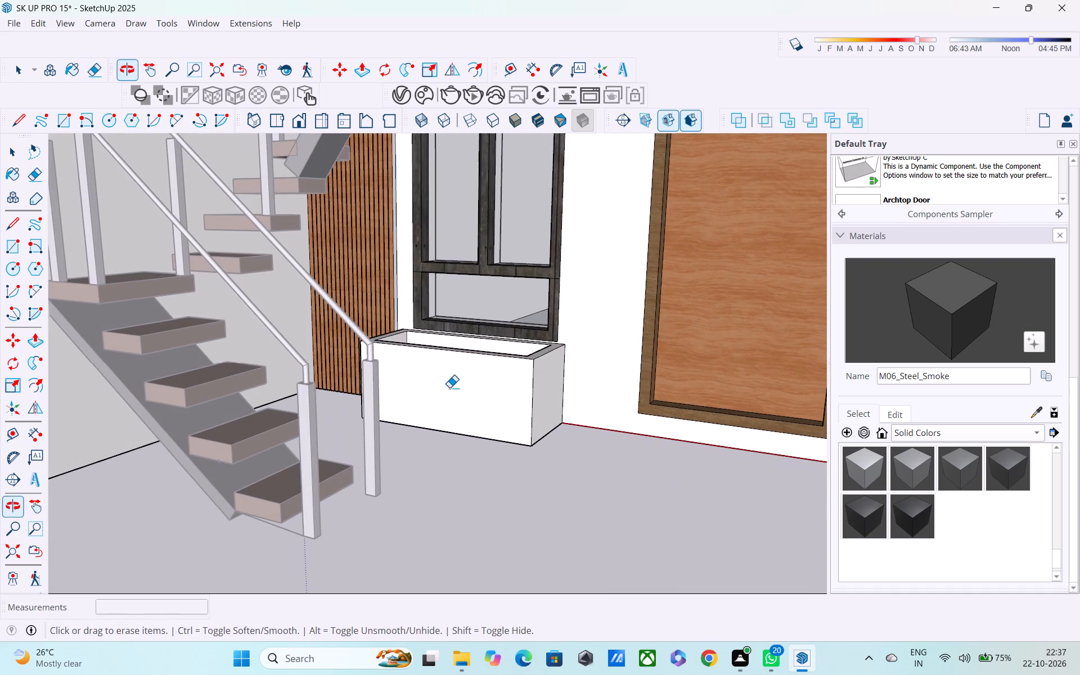
Browse the Components Sampler collection for a plant or other component to put in the hollow box.
left_click(8, 21)
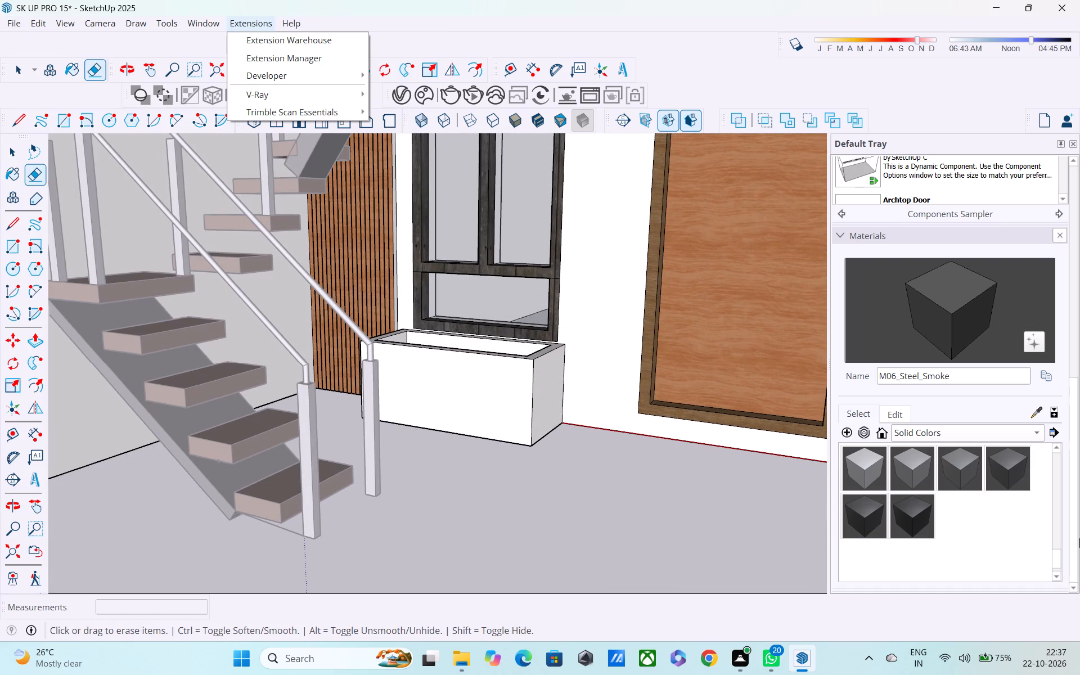
scroll(909, 422, "down", 2)
scroll(922, 448, "up", 3)
scroll(909, 219, "up", 6)
left_click(836, 232)
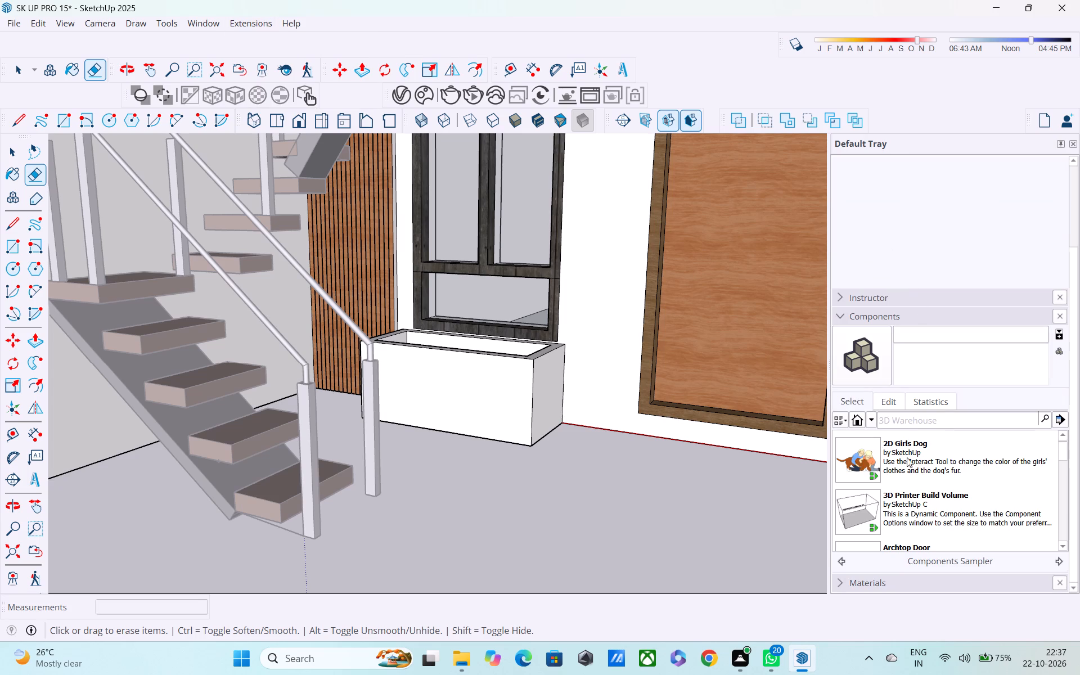
scroll(903, 427, "down", 3)
scroll(903, 486, "down", 4)
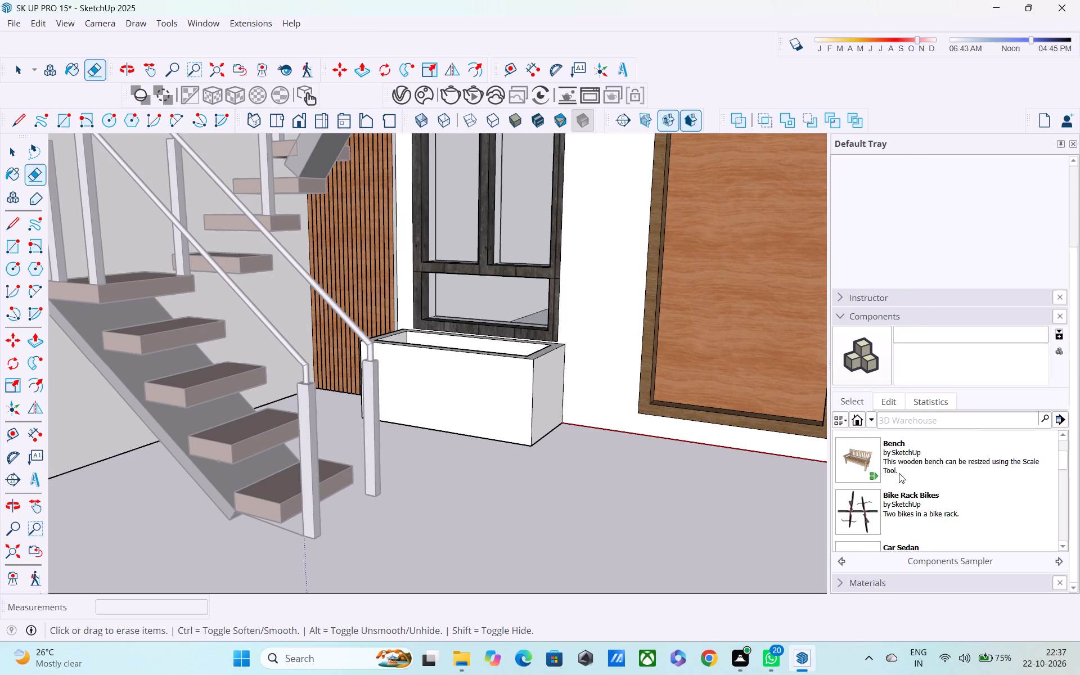
scroll(898, 475, "down", 5)
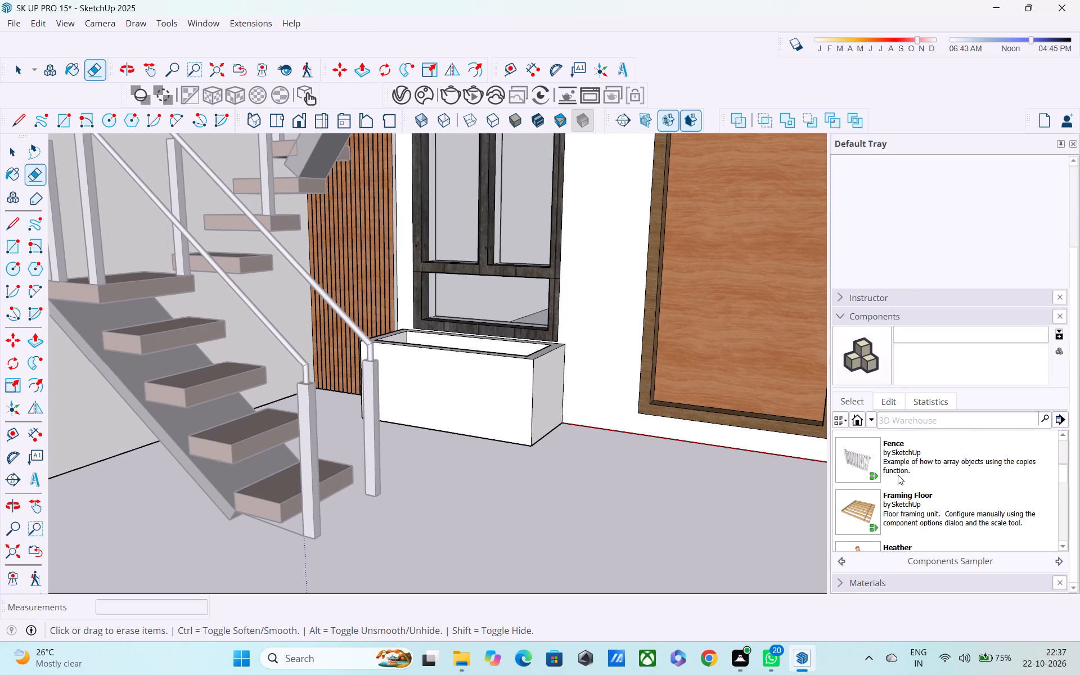
scroll(898, 475, "down", 6)
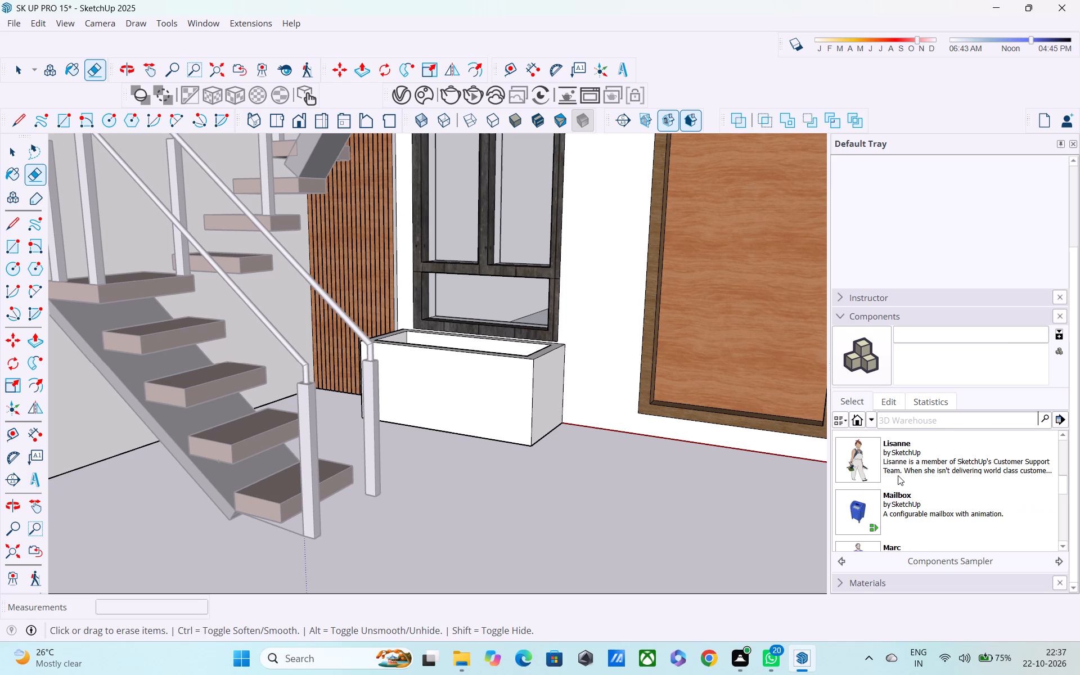
scroll(898, 475, "down", 15)
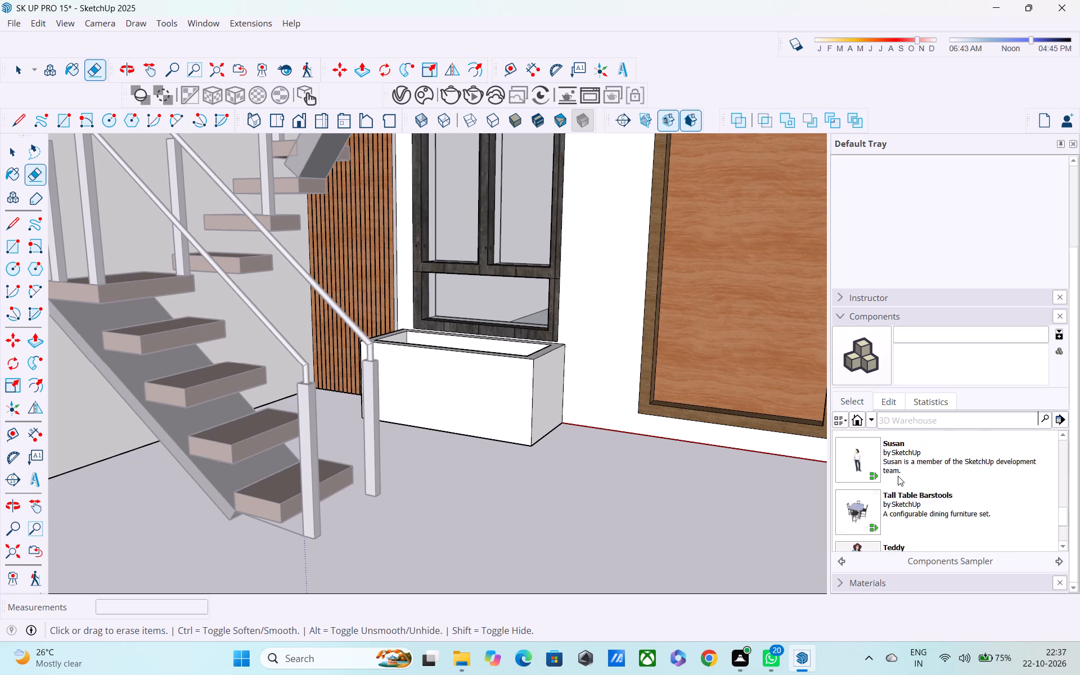
scroll(898, 476, "down", 7)
scroll(898, 476, "up", 3)
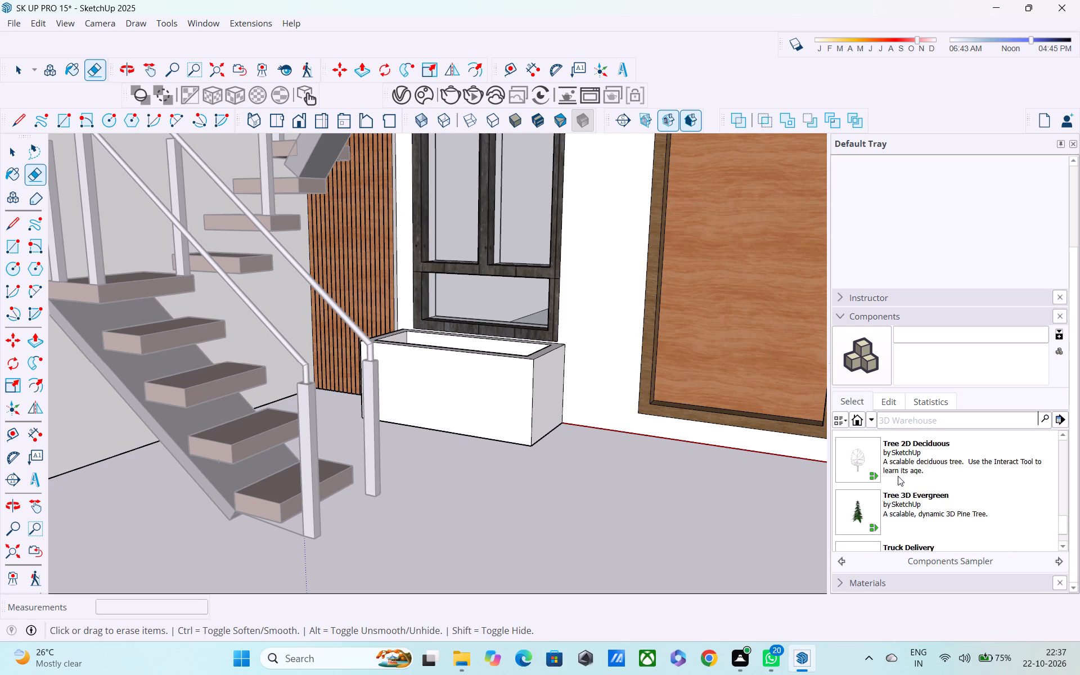
scroll(898, 476, "up", 2)
Import Component_177 from the Downloads folder and place the wooden planter at the stair-side corner of the hollow box's top rim.
left_click(8, 19)
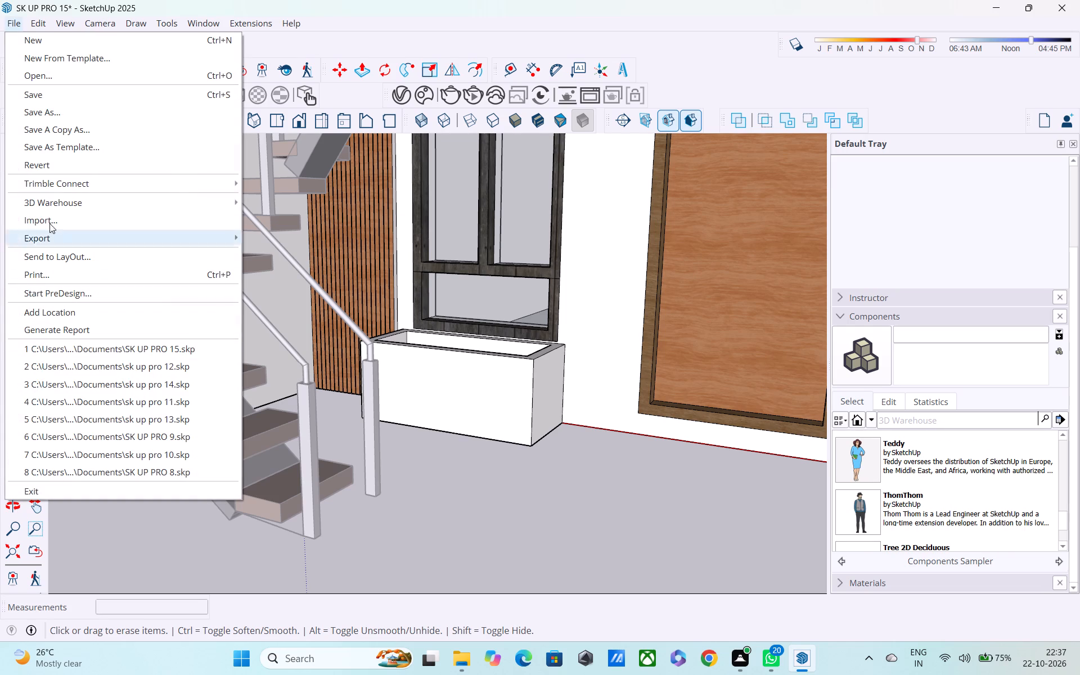
left_click(46, 223)
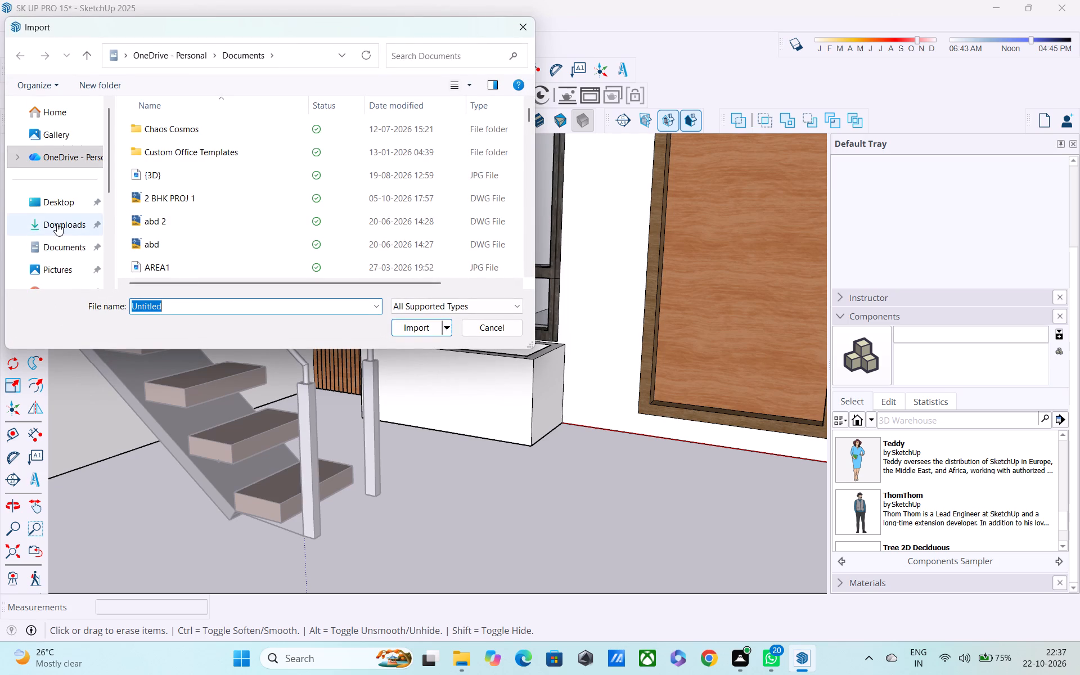
left_click(57, 223)
scroll(226, 212, "down", 1)
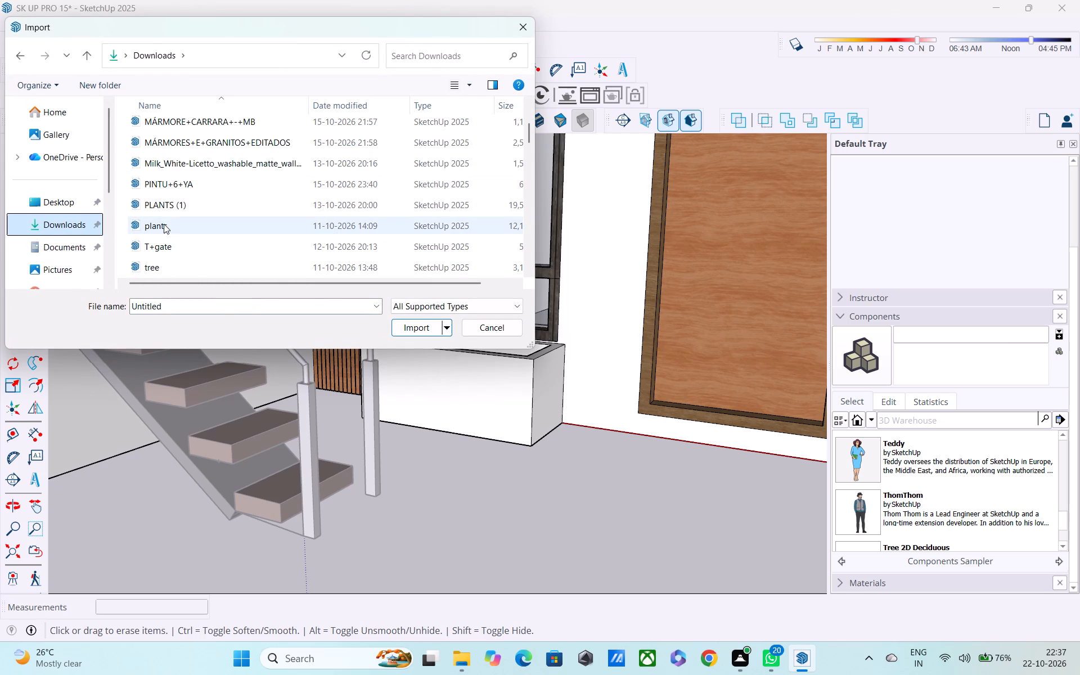
scroll(166, 217, "up", 2)
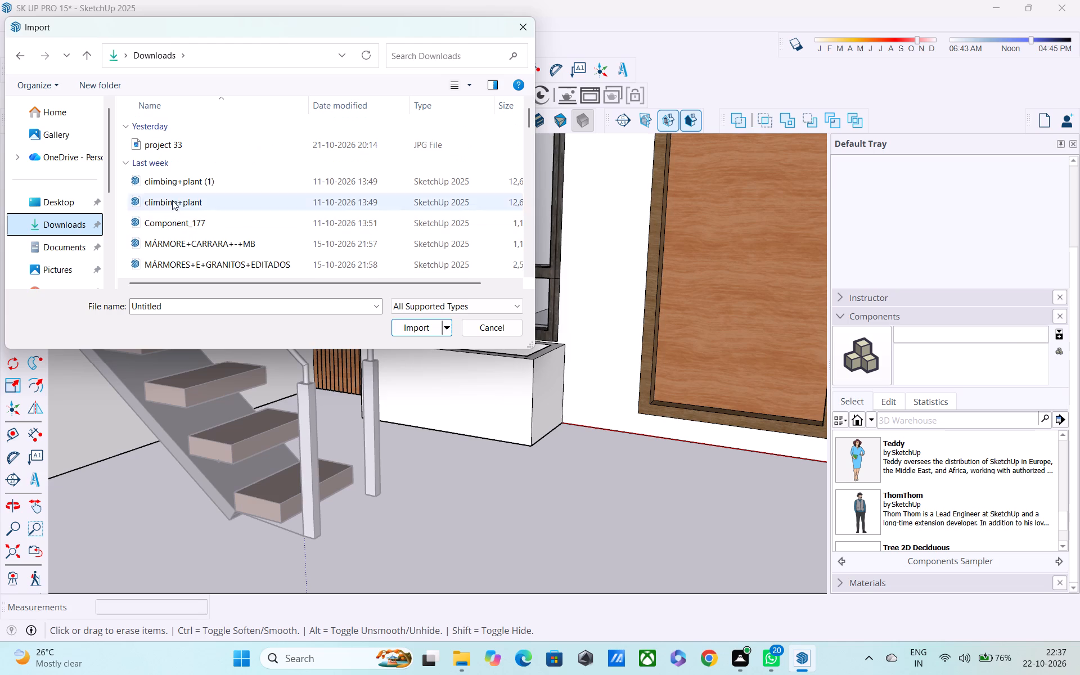
left_click(181, 221)
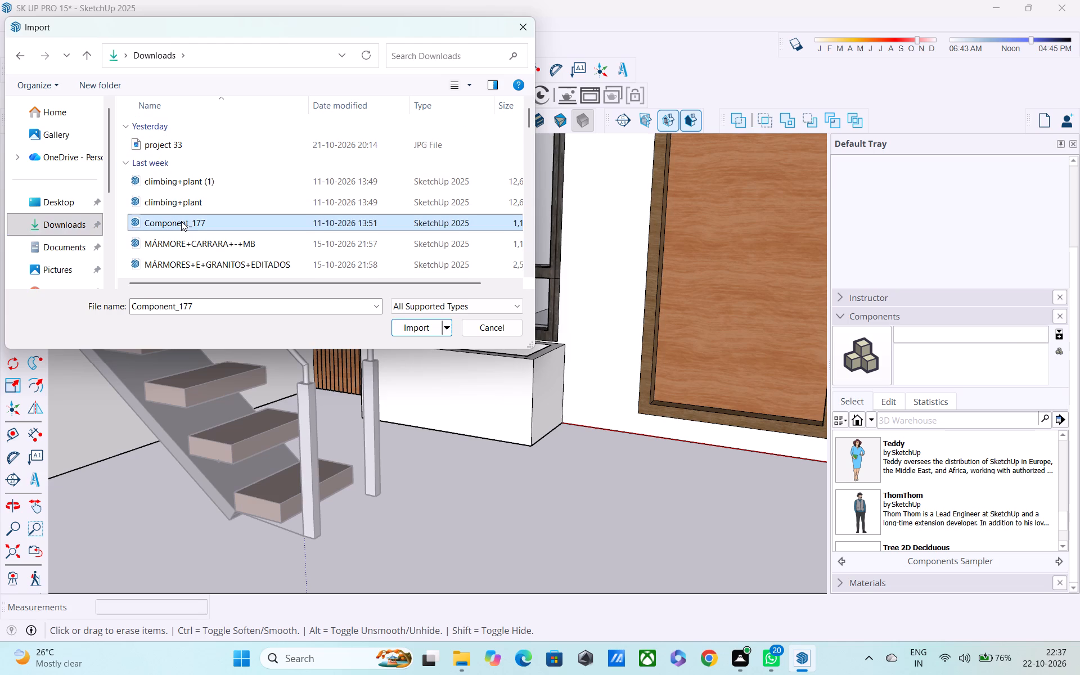
left_click(430, 322)
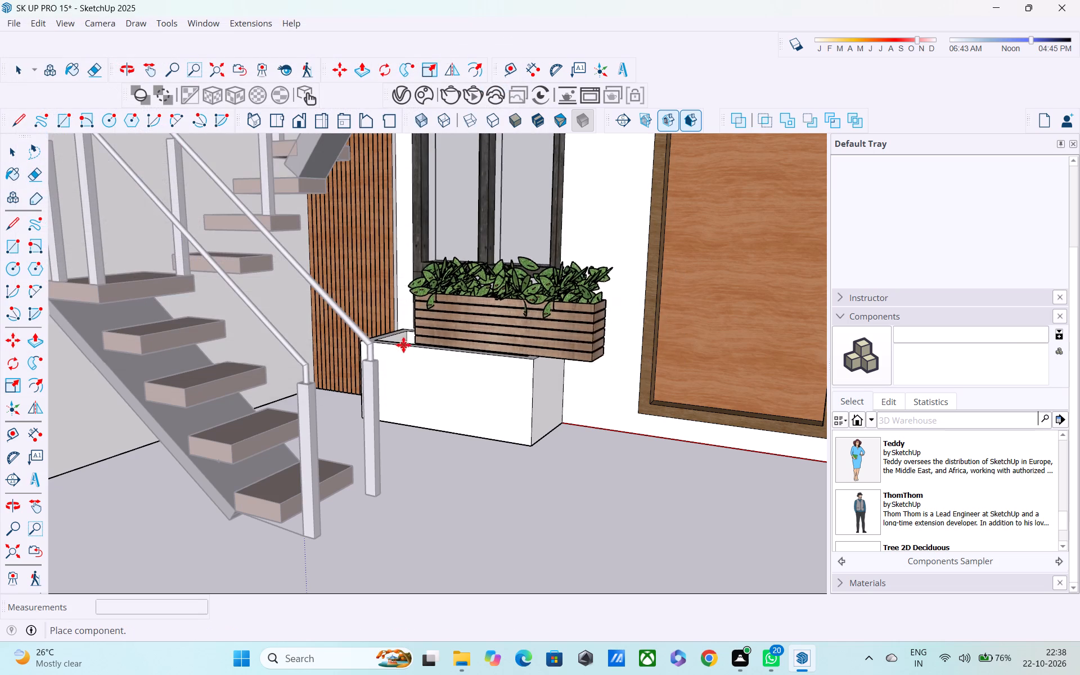
middle_click_drag(382, 340, 385, 465)
scroll(380, 377, "up", 3)
scroll(362, 266, "up", 1)
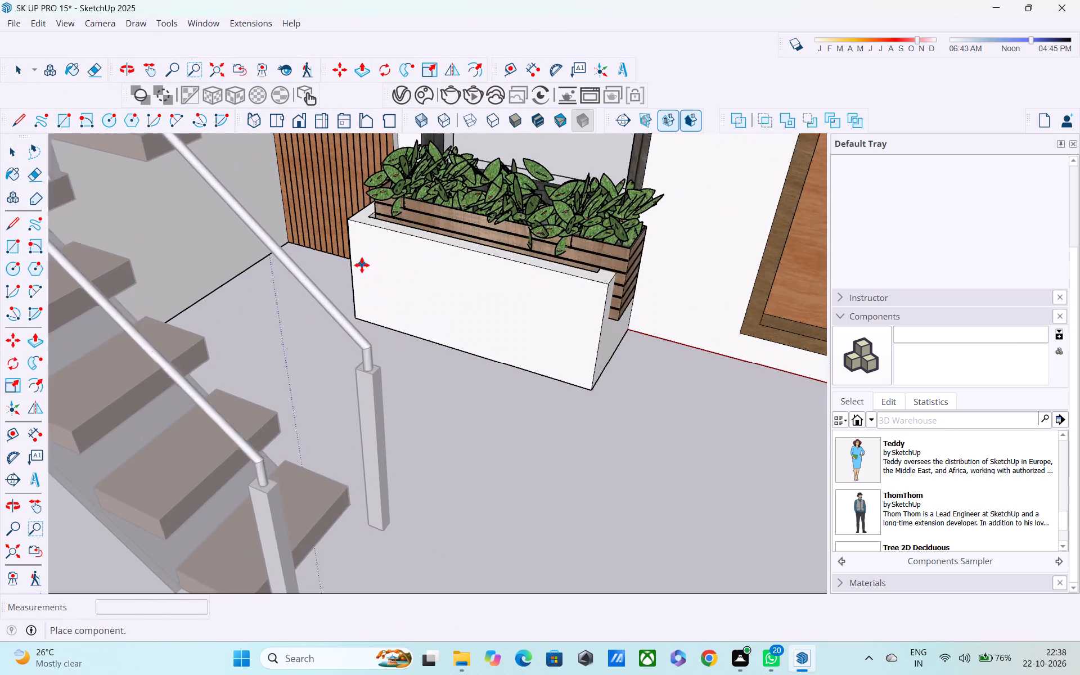
scroll(362, 265, "up", 1)
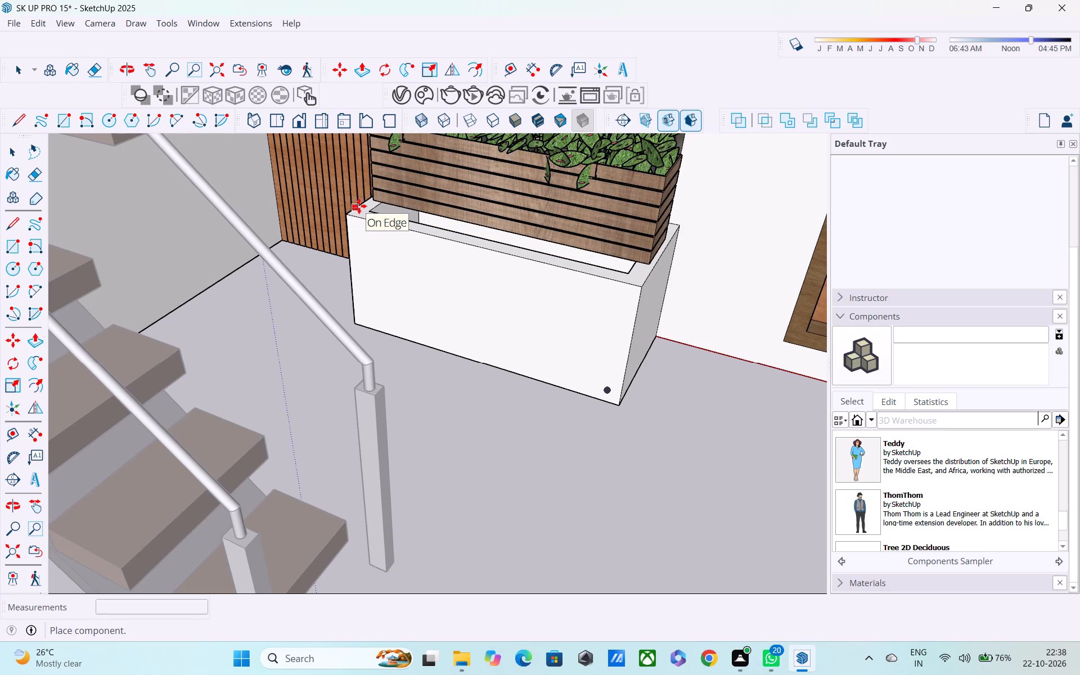
left_click(359, 206)
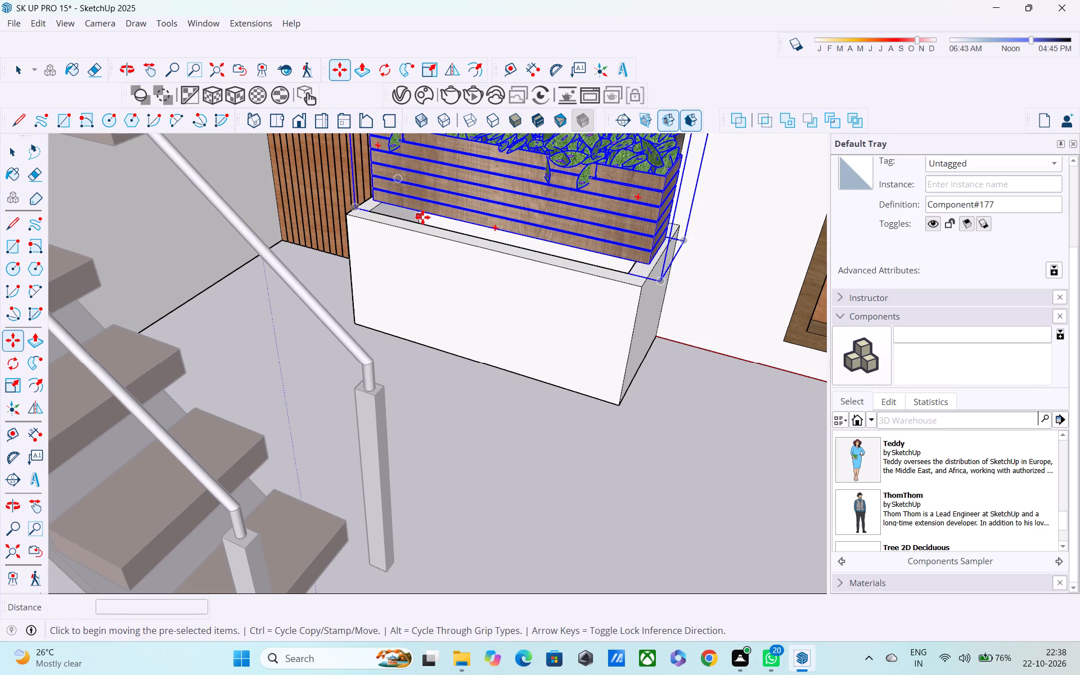
Scale the planter shorter along the red axis from both ends to fit the length of the box's opening.
key("s")
scroll(678, 222, "up", 1)
middle_click_drag(672, 222, 519, 222)
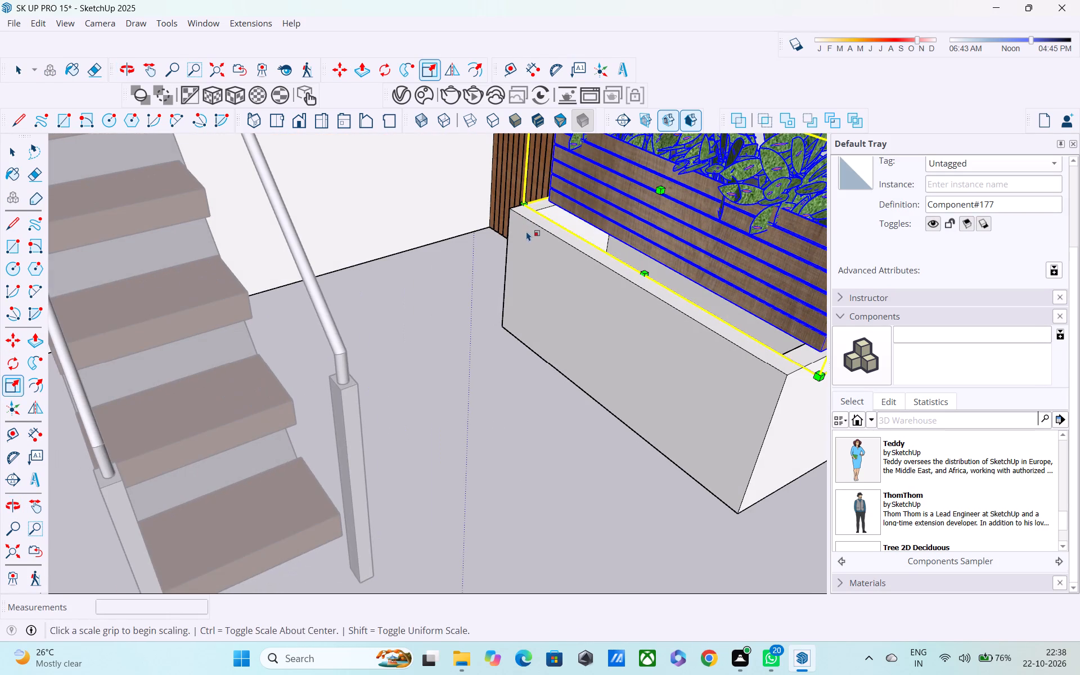
middle_click_drag(540, 238, 238, 277, "shift")
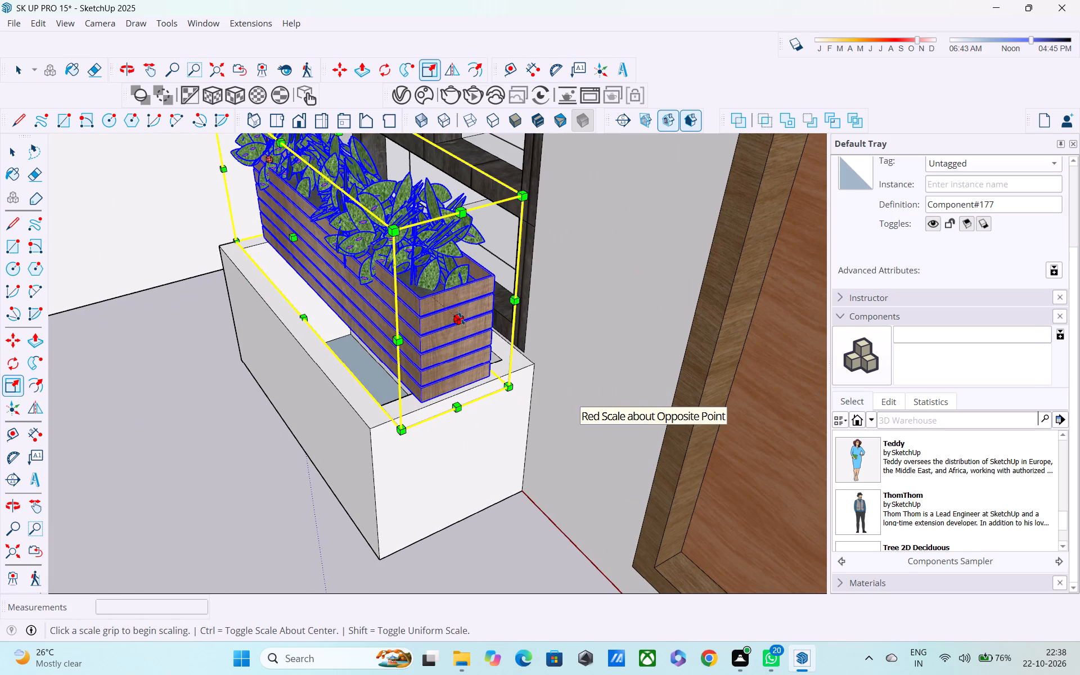
left_click(461, 319)
left_click(424, 310)
middle_click_drag(395, 328, 599, 330)
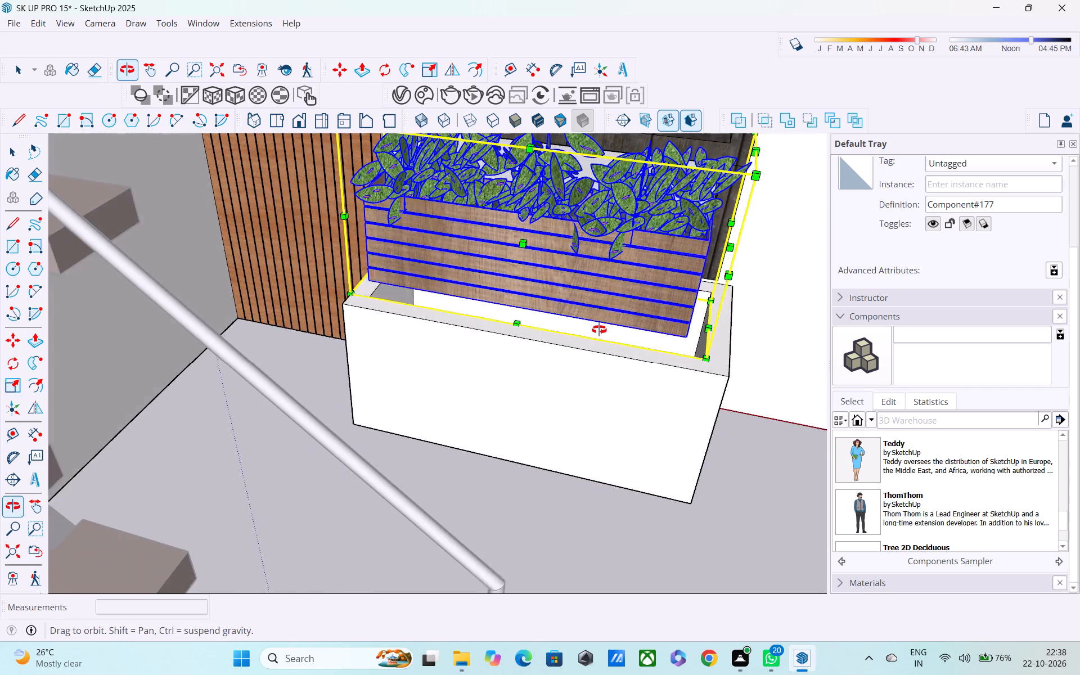
middle_click_drag(599, 330, 600, 329)
middle_click_drag(488, 298, 687, 393)
middle_click_drag(547, 377, 763, 435, "shift")
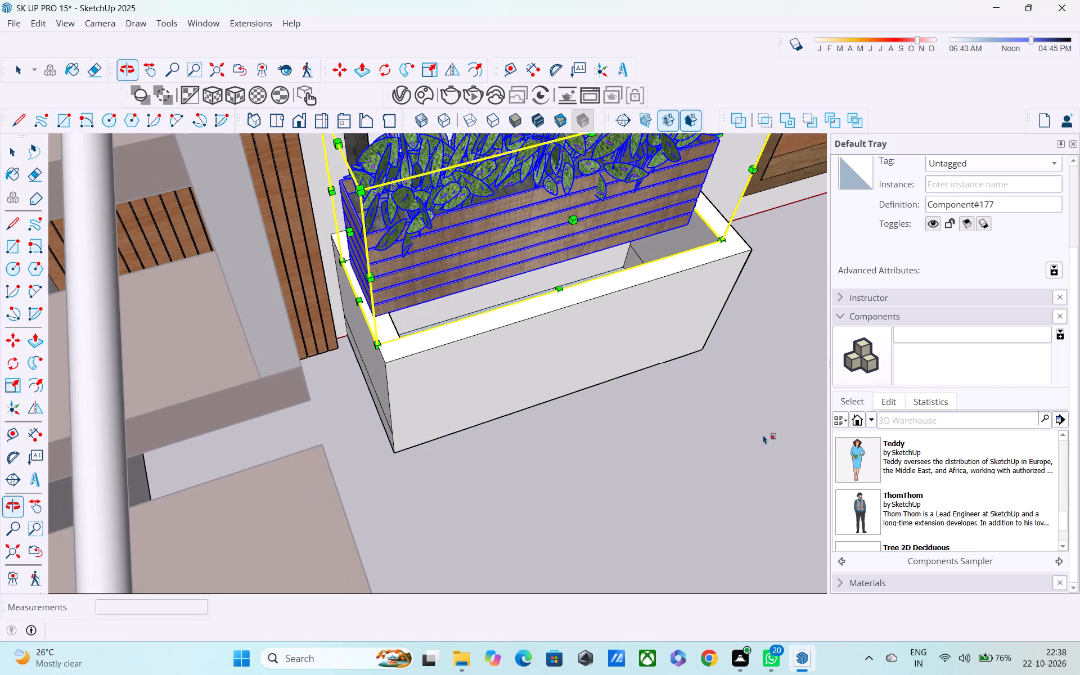
scroll(416, 305, "up", 2)
left_click(331, 213)
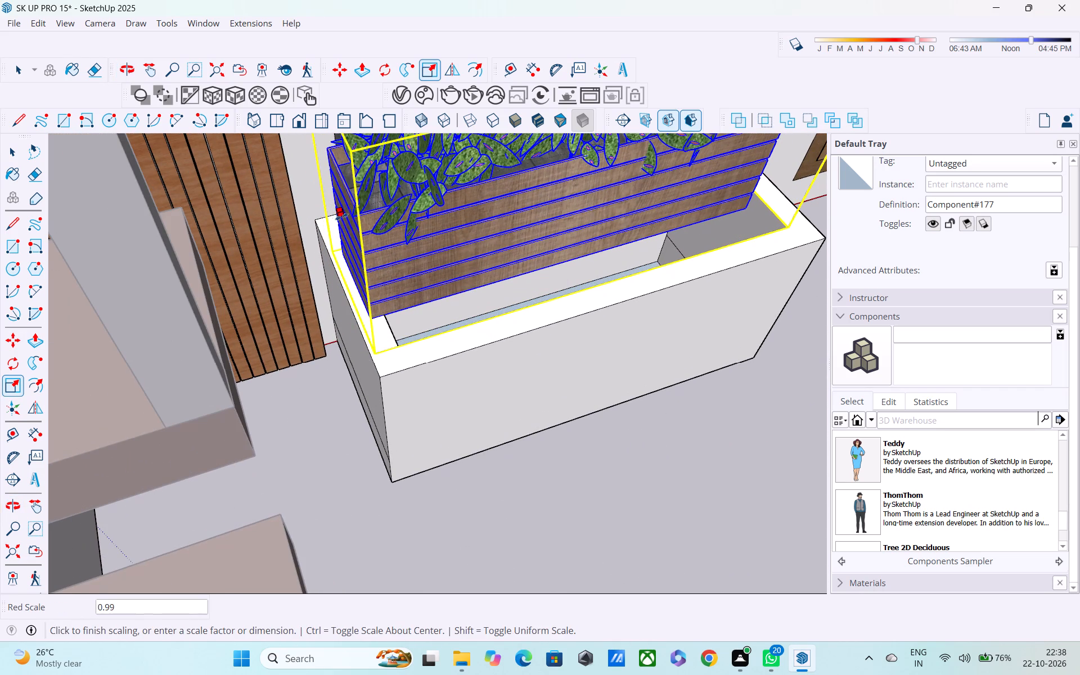
left_click(364, 220)
scroll(446, 241, "down", 2)
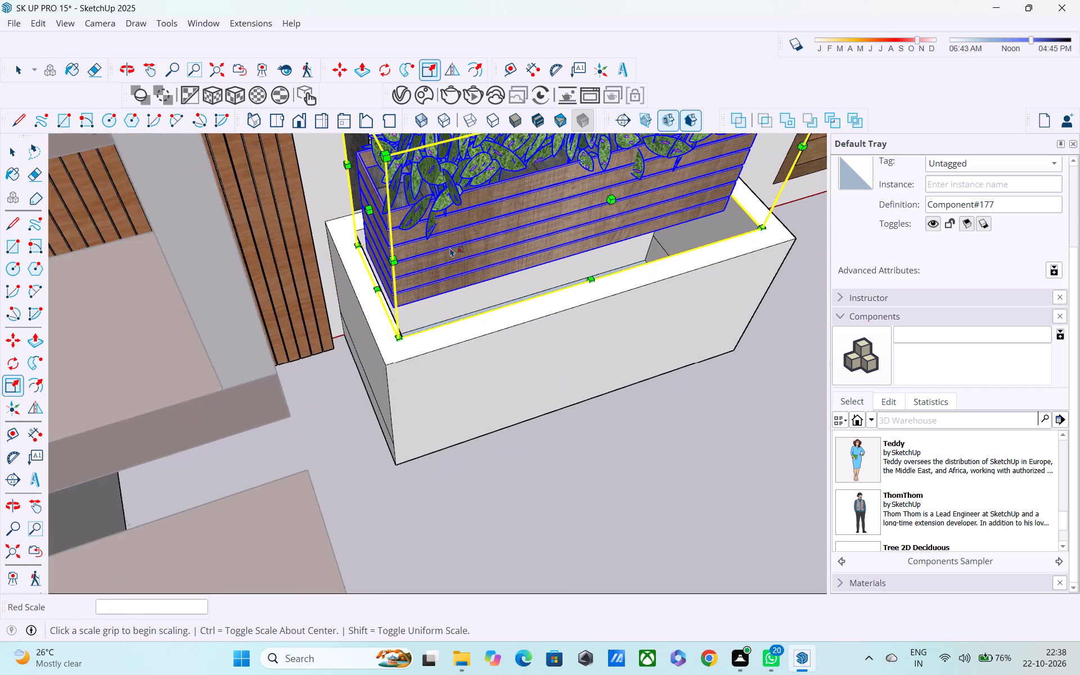
scroll(450, 247, "down", 1)
Scale the planter deeper along the green axis toward the box's long front face.
middle_click_drag(457, 258, 395, 212)
left_click(669, 321)
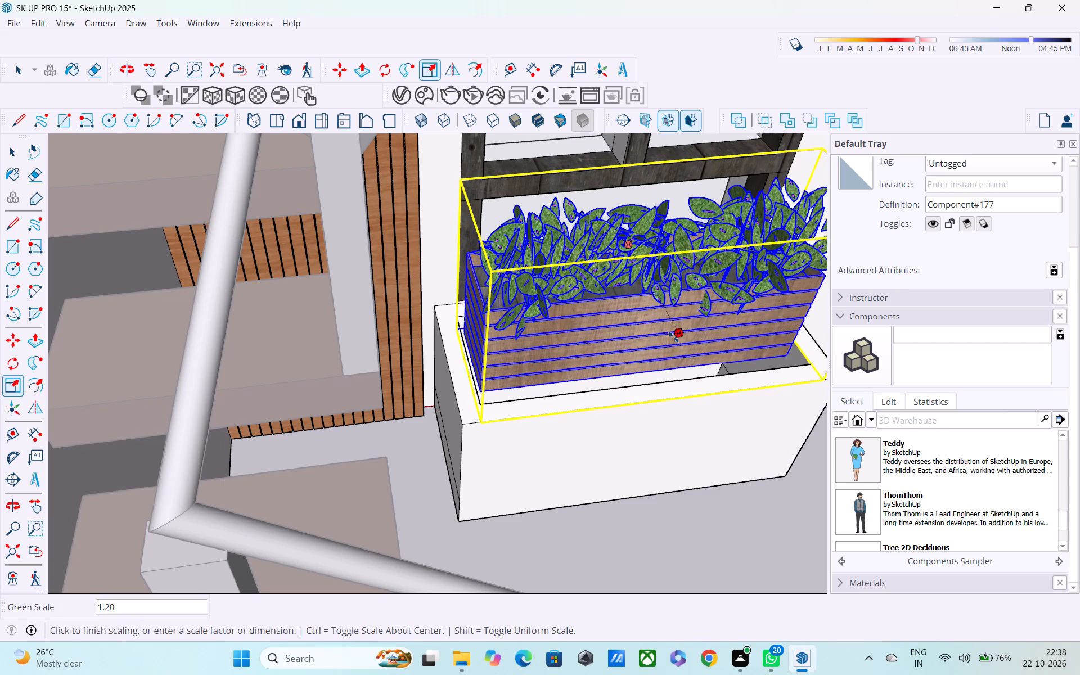
left_click(677, 347)
Move the planter about 1' 4" down into the box's opening, leaving the foliage above the rim.
middle_click_drag(683, 361, 641, 301)
scroll(640, 301, "up", 1)
key("m")
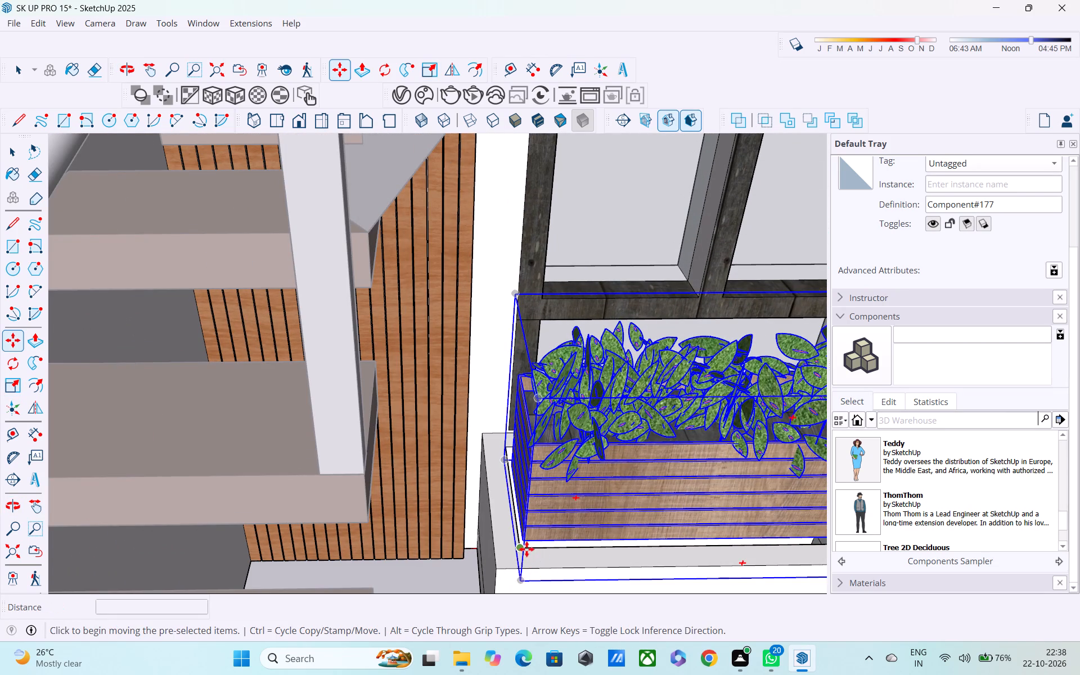
left_click(526, 548)
middle_click_drag(512, 552, 434, 507)
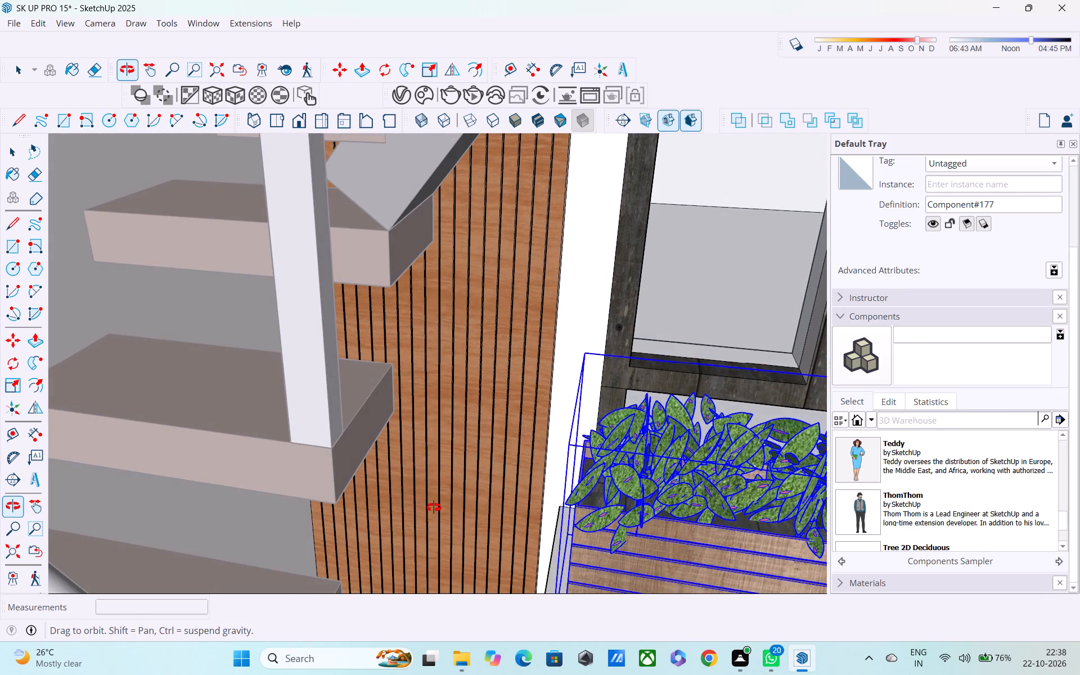
middle_click_drag(434, 507, 434, 508)
middle_click_drag(481, 538, 299, 445, "shift")
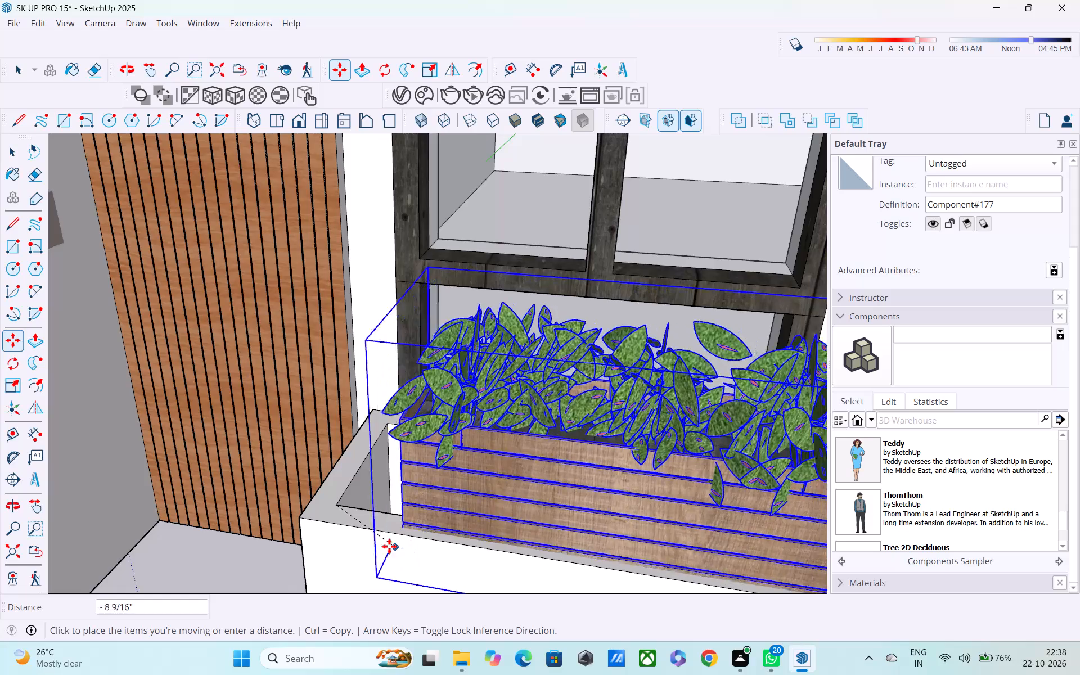
scroll(358, 526, "up", 4)
middle_click_drag(357, 490, 285, 647)
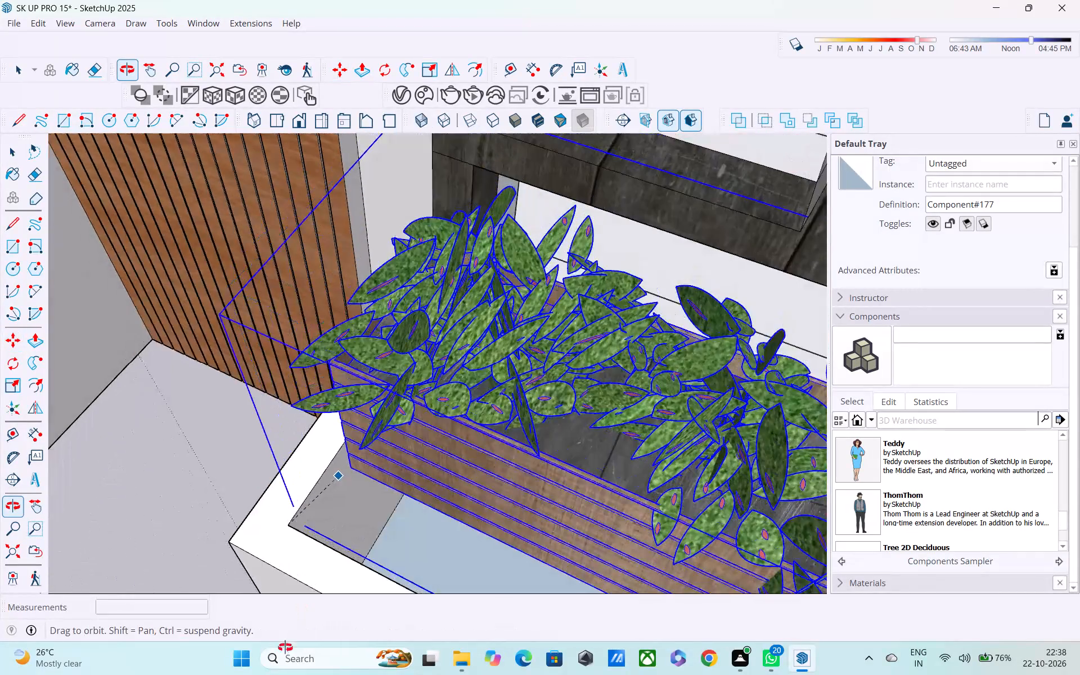
middle_click_drag(285, 647, 285, 651)
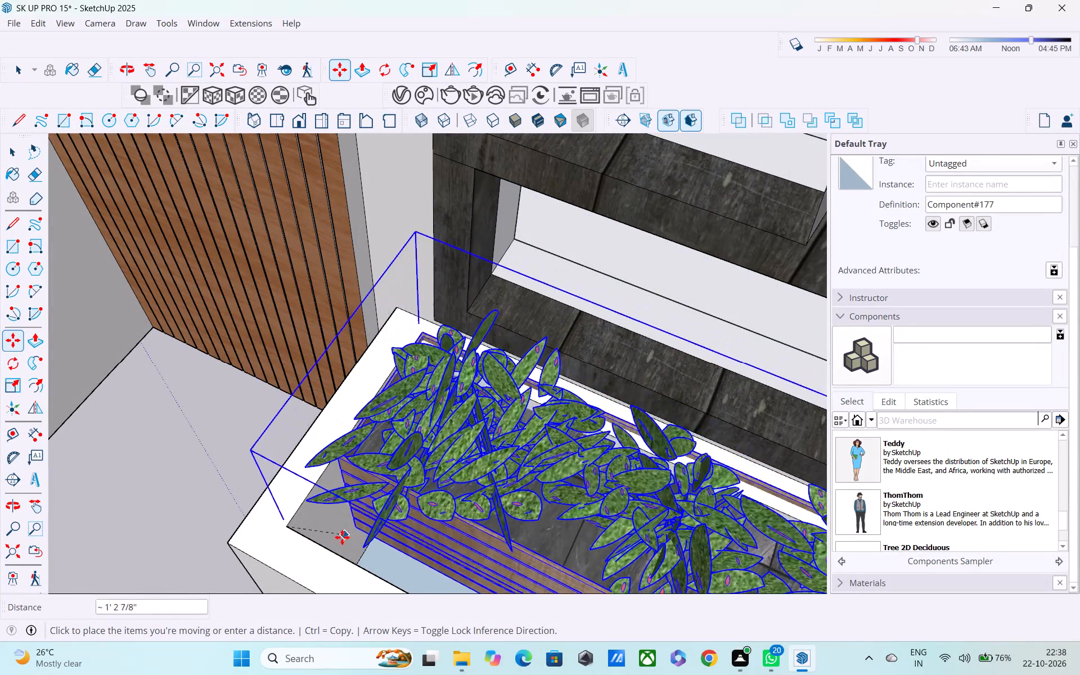
middle_click_drag(329, 545, 281, 408)
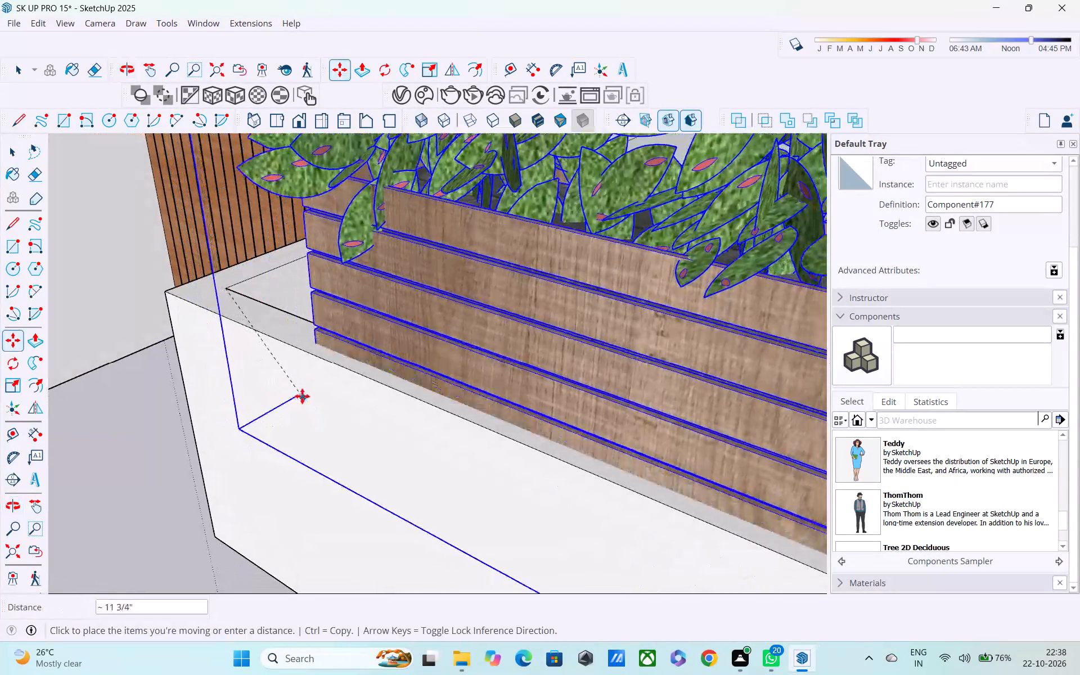
middle_click_drag(361, 368, 116, 514)
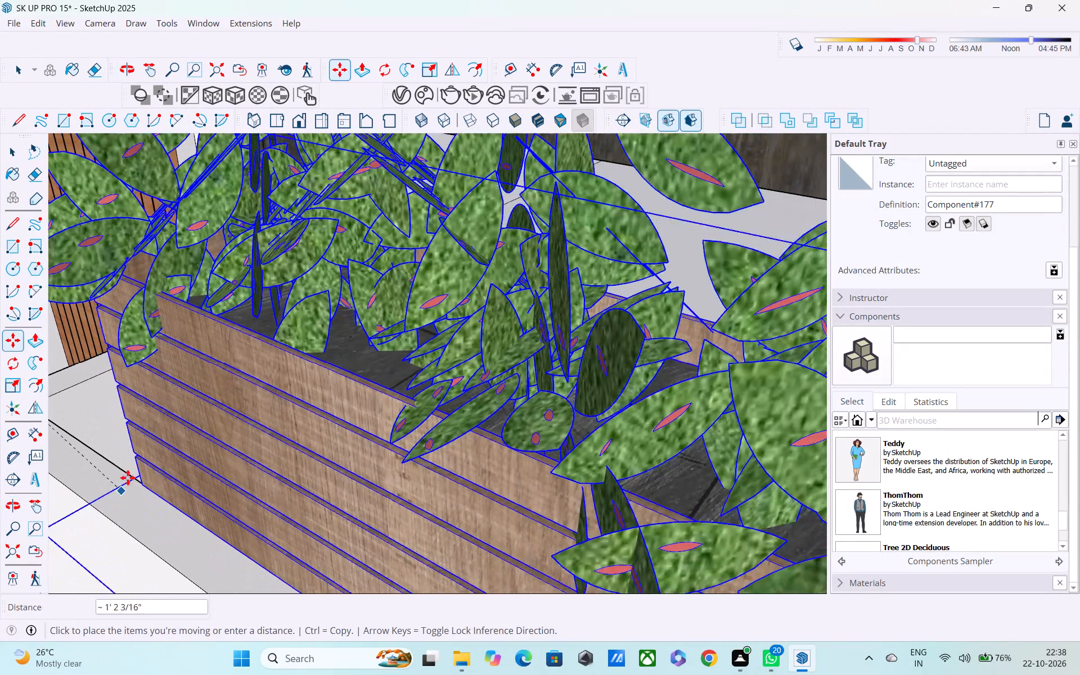
middle_click_drag(133, 445, 110, 469)
middle_click_drag(110, 469, 149, 352)
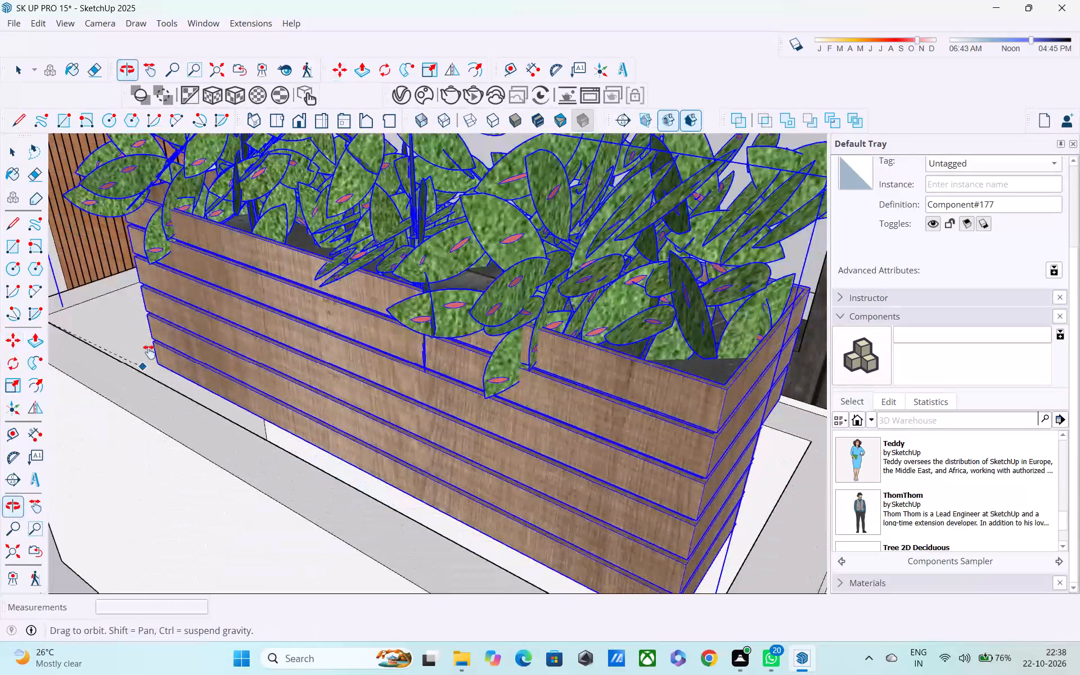
middle_click_drag(149, 352, 150, 348)
middle_click_drag(190, 346, 67, 414)
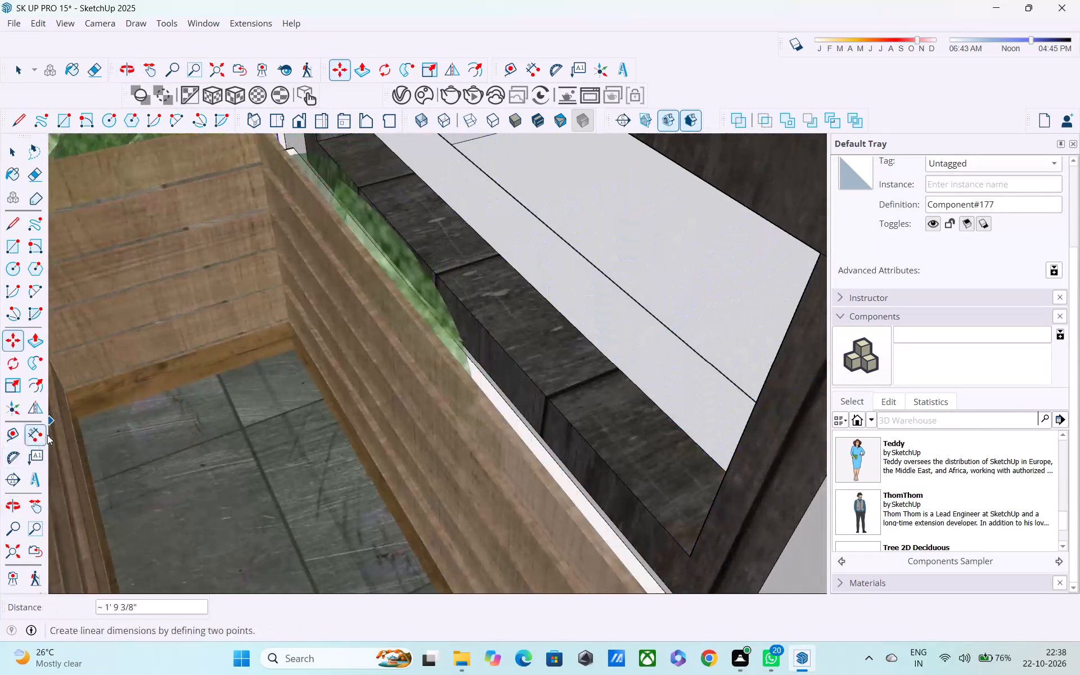
scroll(64, 415, "down", 1)
scroll(141, 332, "down", 3)
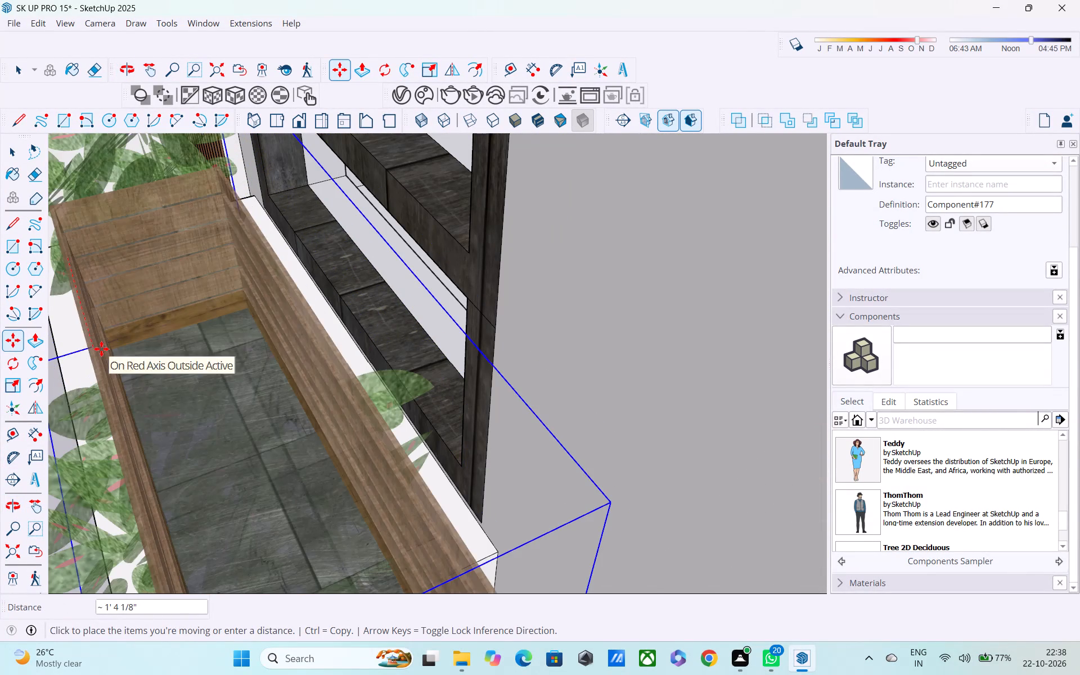
left_click(101, 349)
middle_click_drag(143, 385, 303, 264)
scroll(311, 259, "down", 4)
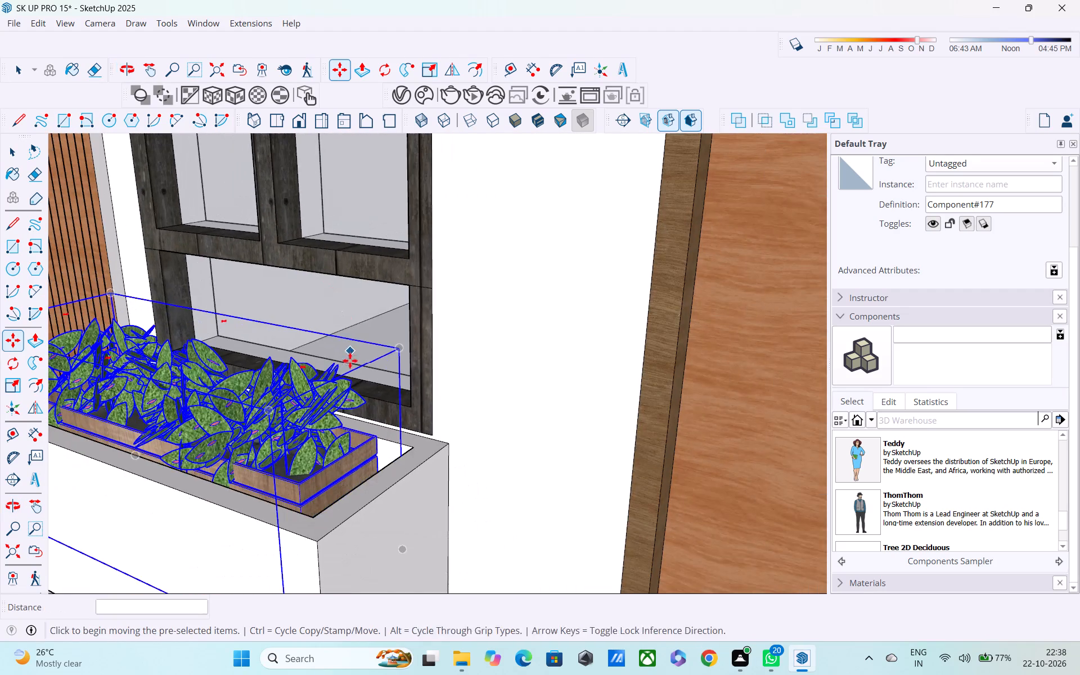
Examine how the planter sits in the box below the stair-side window and within the ground-floor facade.
middle_click_drag(345, 366, 399, 291)
scroll(409, 290, "down", 4)
scroll(427, 391, "down", 1)
middle_click_drag(427, 391, 465, 363)
key("space")
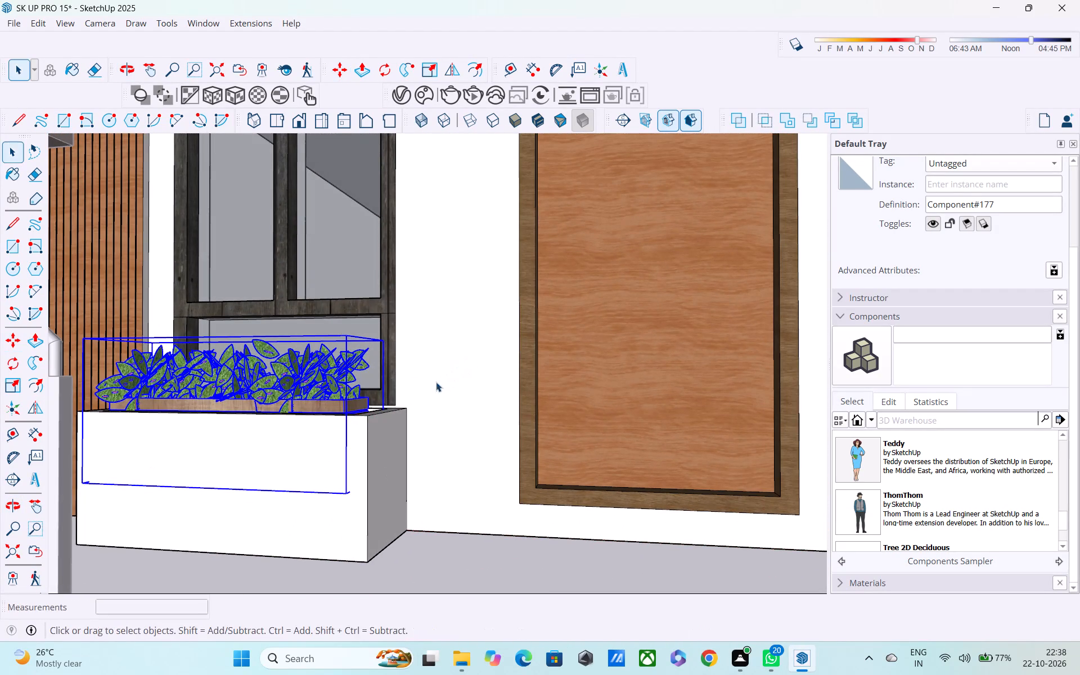
scroll(444, 392, "down", 8)
left_click(79, 186)
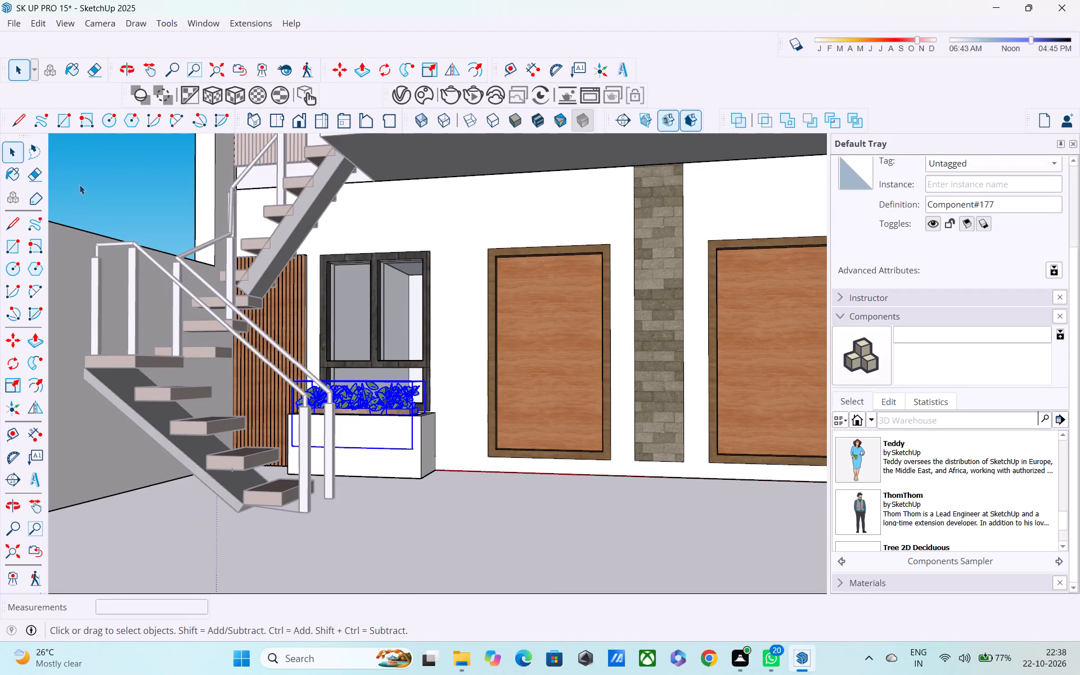
middle_click_drag(397, 381, 440, 413)
scroll(415, 434, "up", 3)
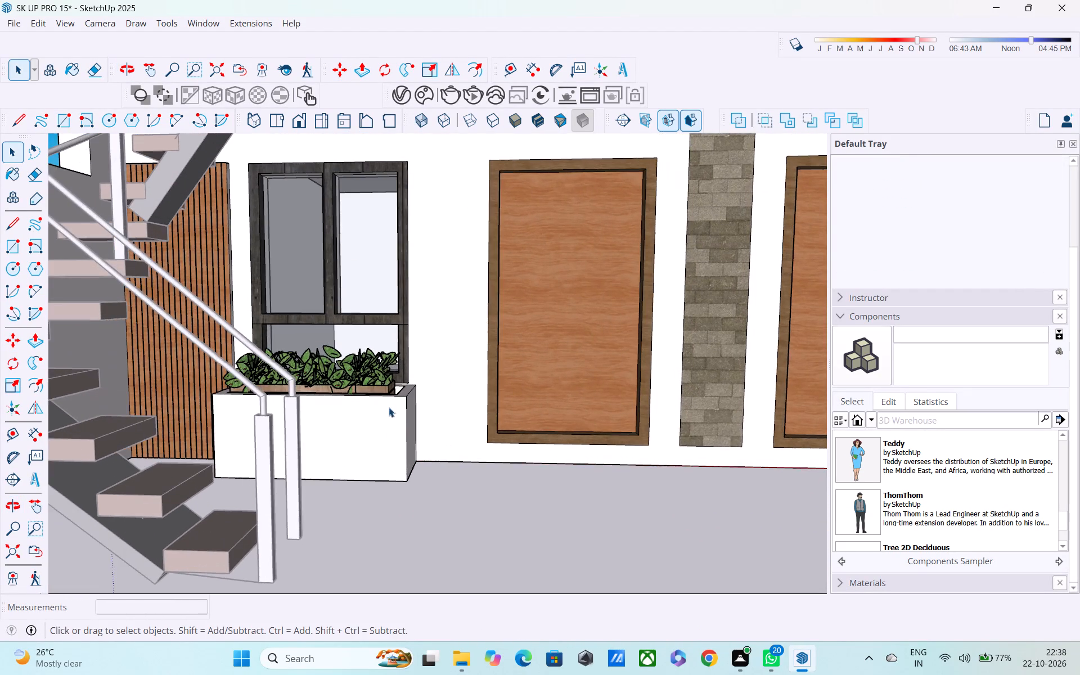
middle_click_drag(384, 404, 349, 459)
scroll(382, 343, "up", 7)
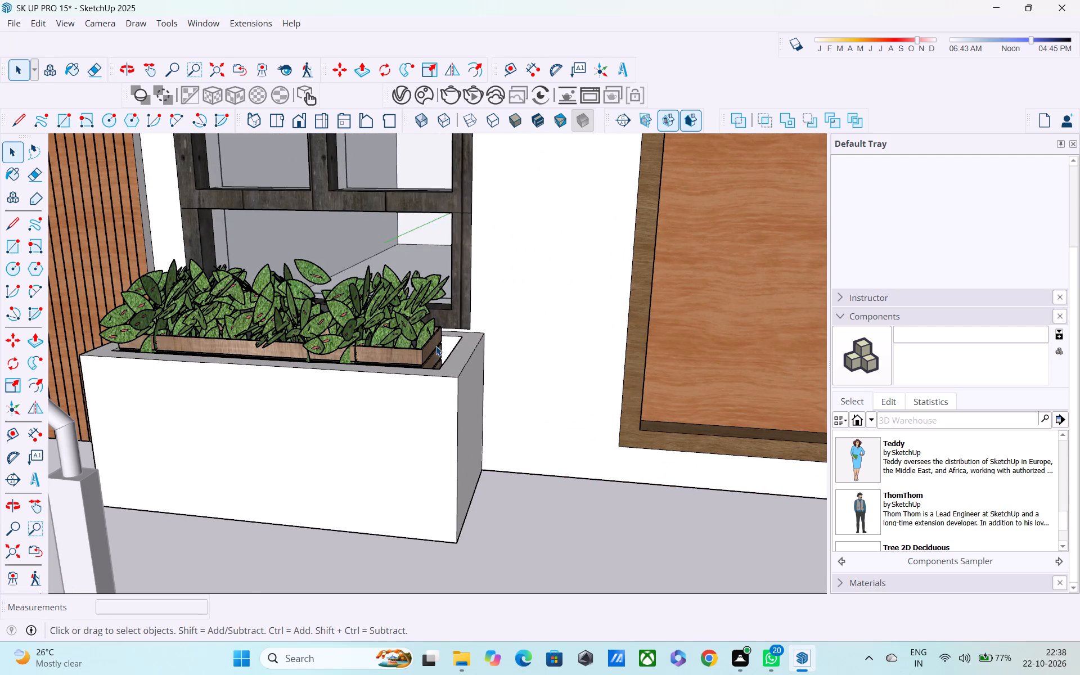
scroll(436, 346, "down", 8)
middle_click_drag(470, 374, 465, 278, "shift")
scroll(465, 280, "down", 4)
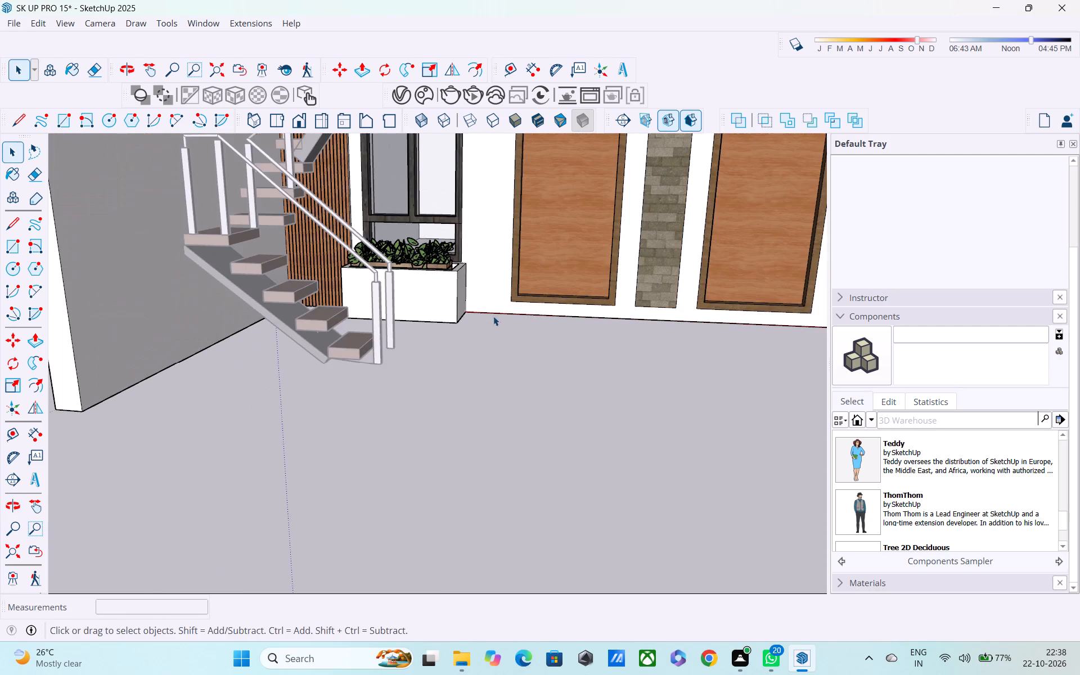
middle_click_drag(497, 316, 394, 411, "shift")
scroll(426, 377, "down", 5)
middle_click_drag(511, 339, 494, 290)
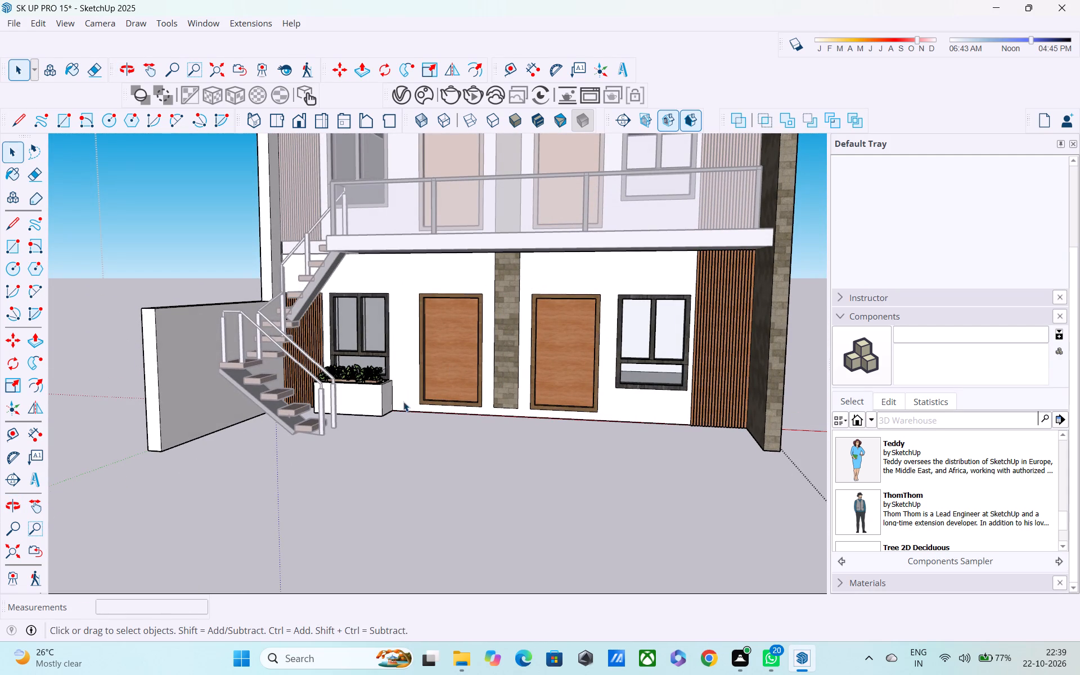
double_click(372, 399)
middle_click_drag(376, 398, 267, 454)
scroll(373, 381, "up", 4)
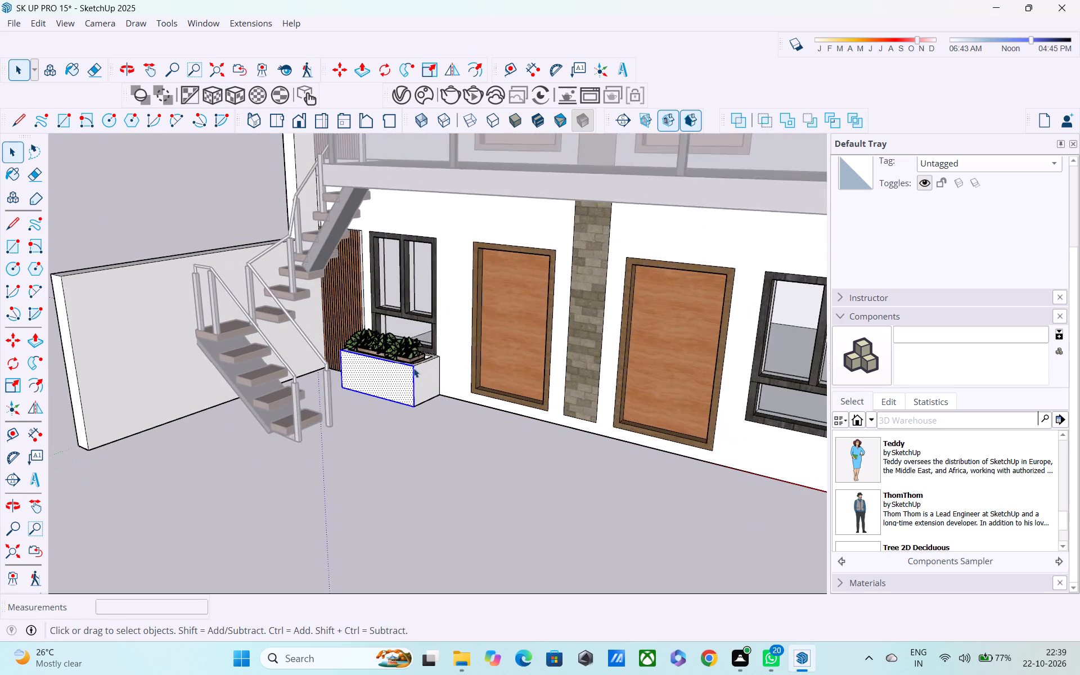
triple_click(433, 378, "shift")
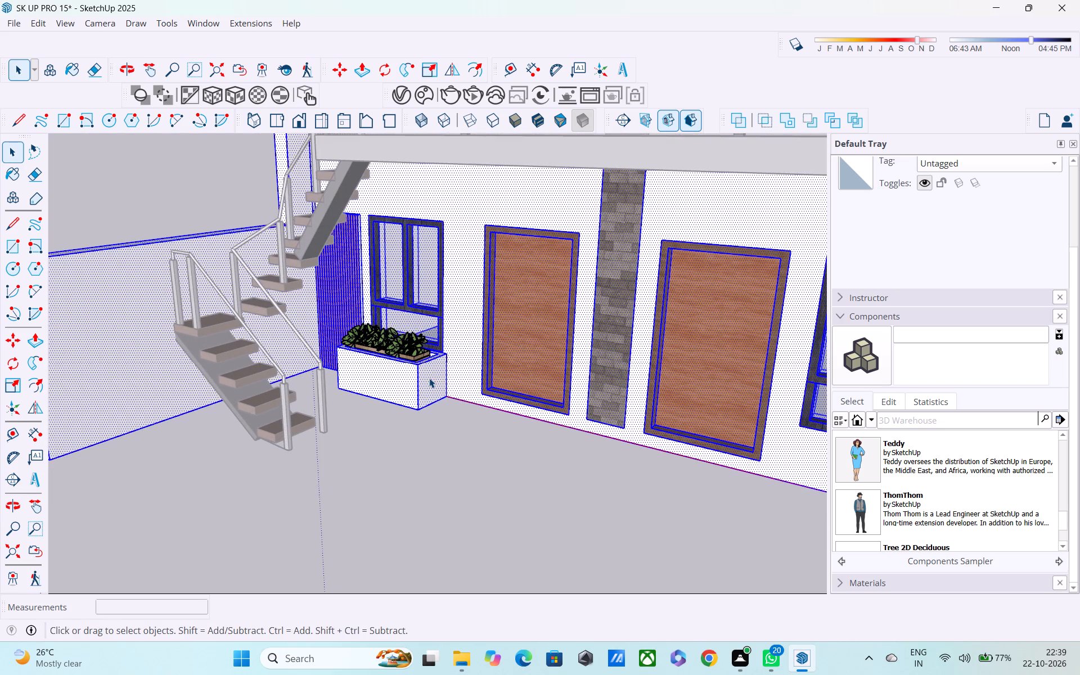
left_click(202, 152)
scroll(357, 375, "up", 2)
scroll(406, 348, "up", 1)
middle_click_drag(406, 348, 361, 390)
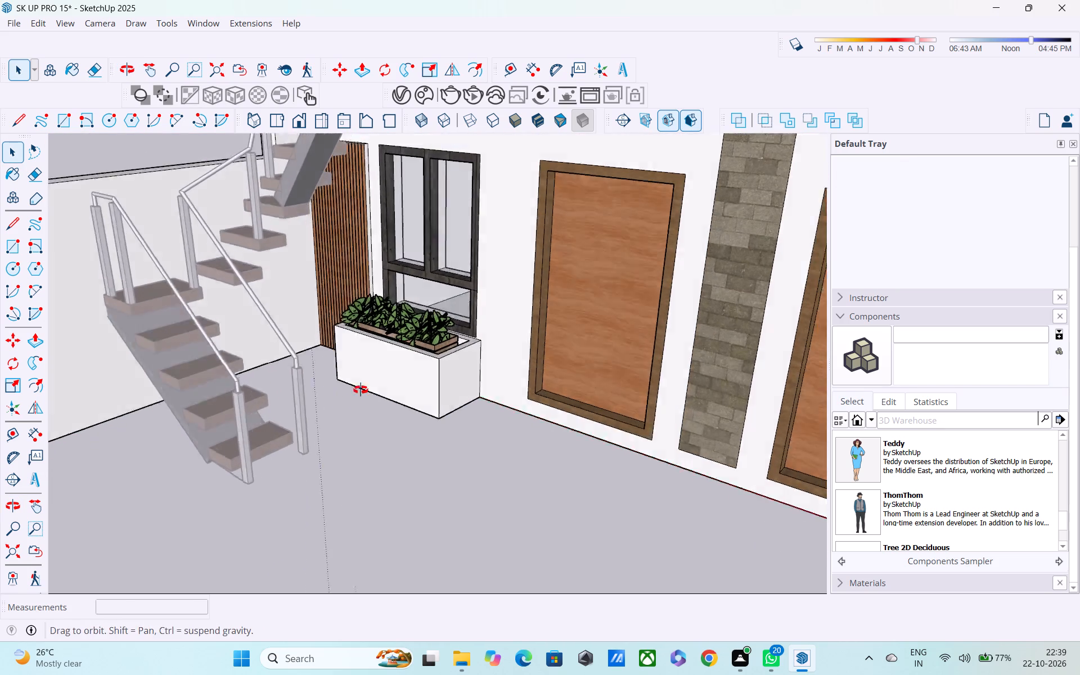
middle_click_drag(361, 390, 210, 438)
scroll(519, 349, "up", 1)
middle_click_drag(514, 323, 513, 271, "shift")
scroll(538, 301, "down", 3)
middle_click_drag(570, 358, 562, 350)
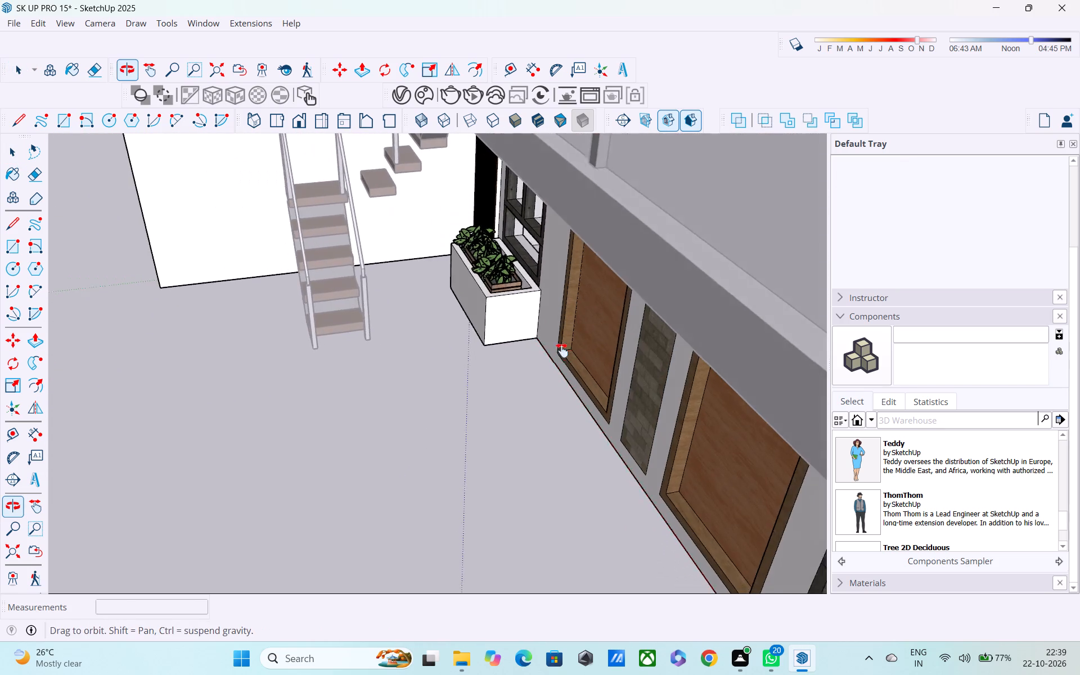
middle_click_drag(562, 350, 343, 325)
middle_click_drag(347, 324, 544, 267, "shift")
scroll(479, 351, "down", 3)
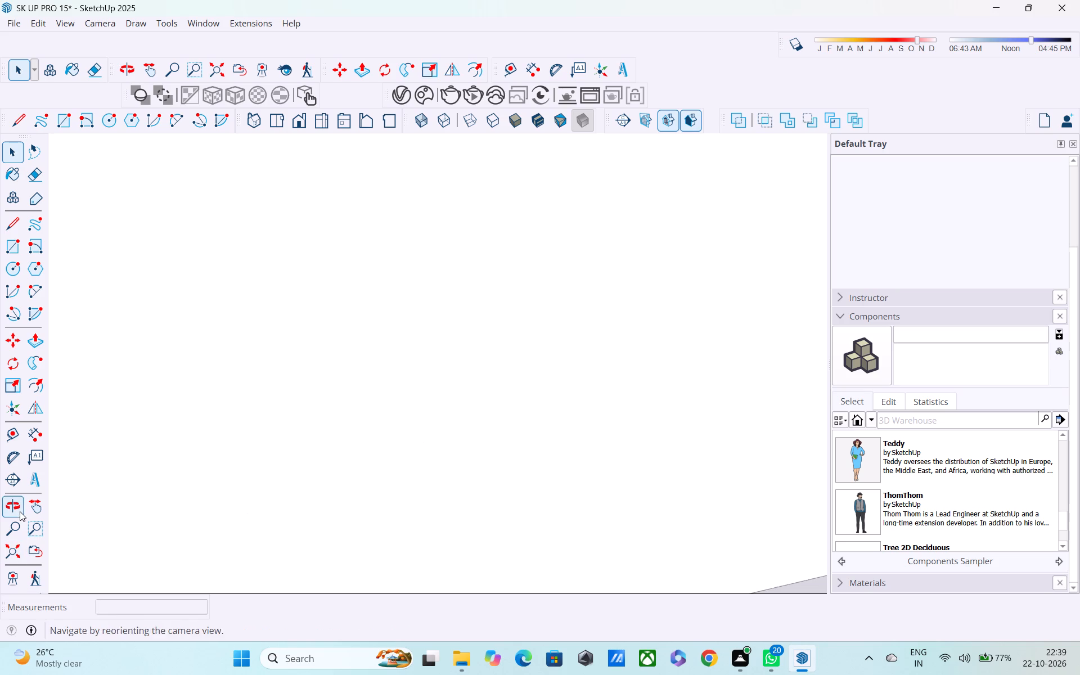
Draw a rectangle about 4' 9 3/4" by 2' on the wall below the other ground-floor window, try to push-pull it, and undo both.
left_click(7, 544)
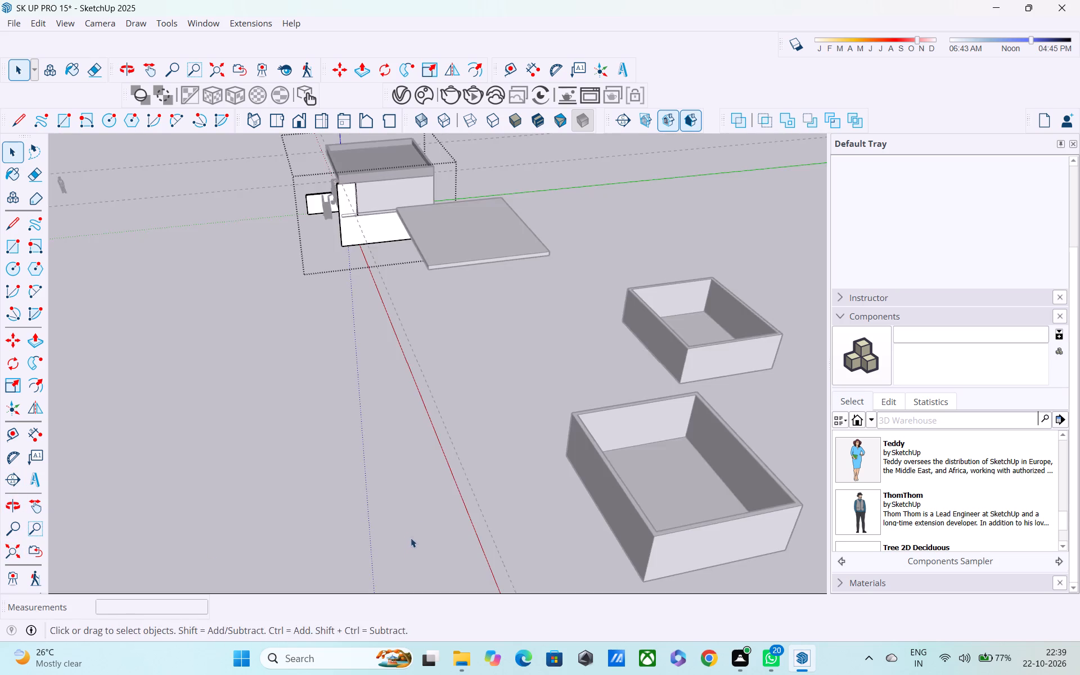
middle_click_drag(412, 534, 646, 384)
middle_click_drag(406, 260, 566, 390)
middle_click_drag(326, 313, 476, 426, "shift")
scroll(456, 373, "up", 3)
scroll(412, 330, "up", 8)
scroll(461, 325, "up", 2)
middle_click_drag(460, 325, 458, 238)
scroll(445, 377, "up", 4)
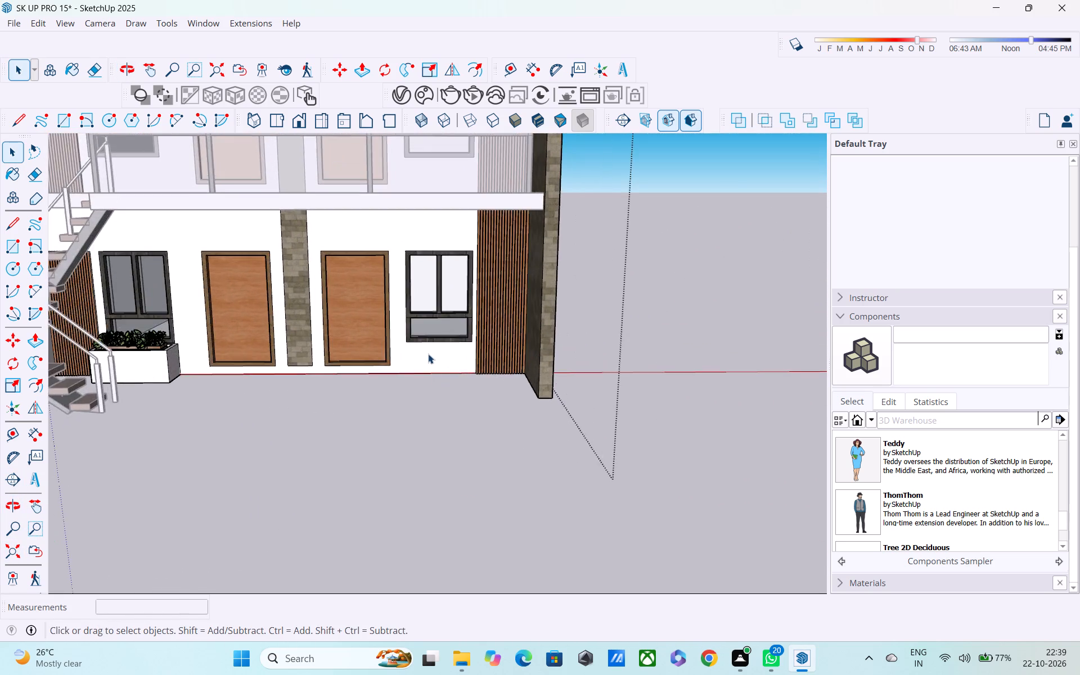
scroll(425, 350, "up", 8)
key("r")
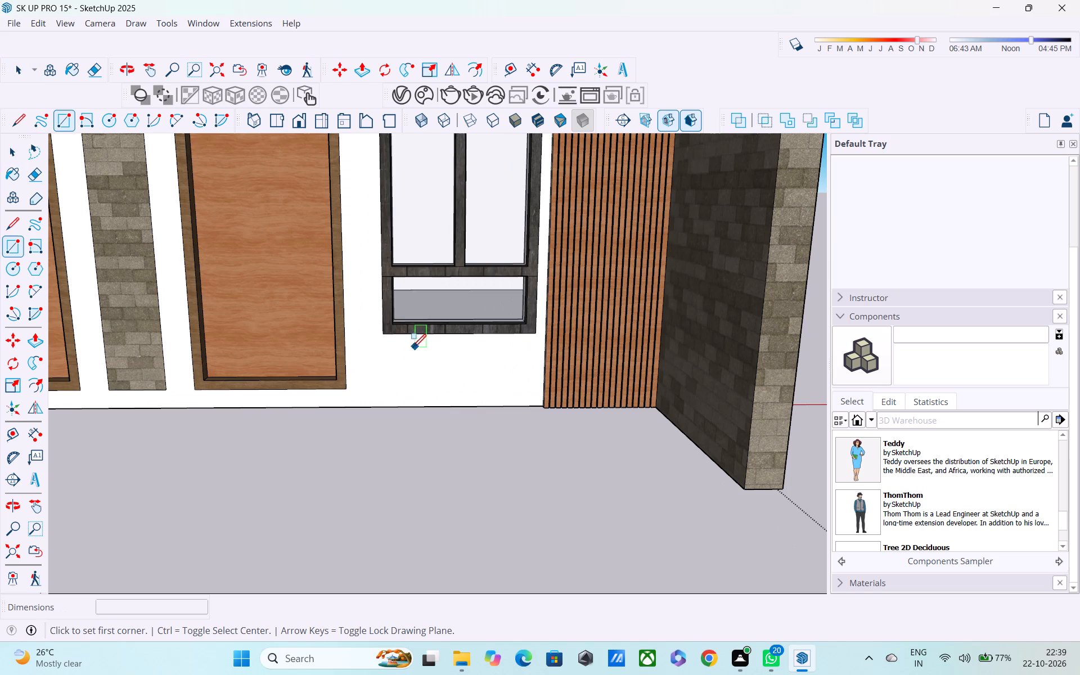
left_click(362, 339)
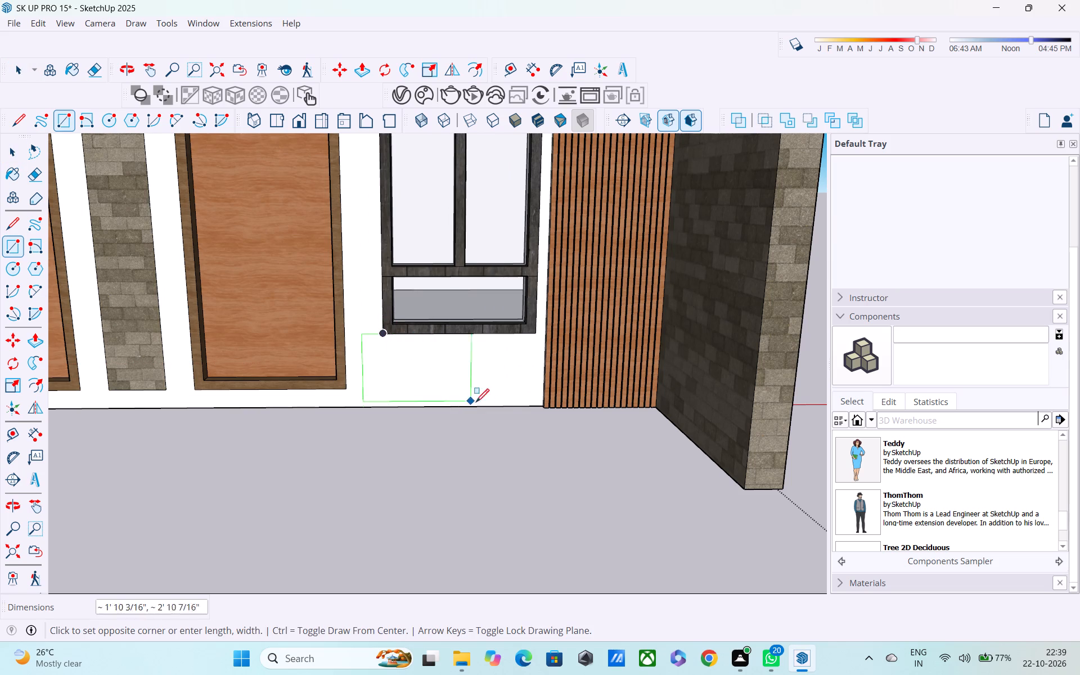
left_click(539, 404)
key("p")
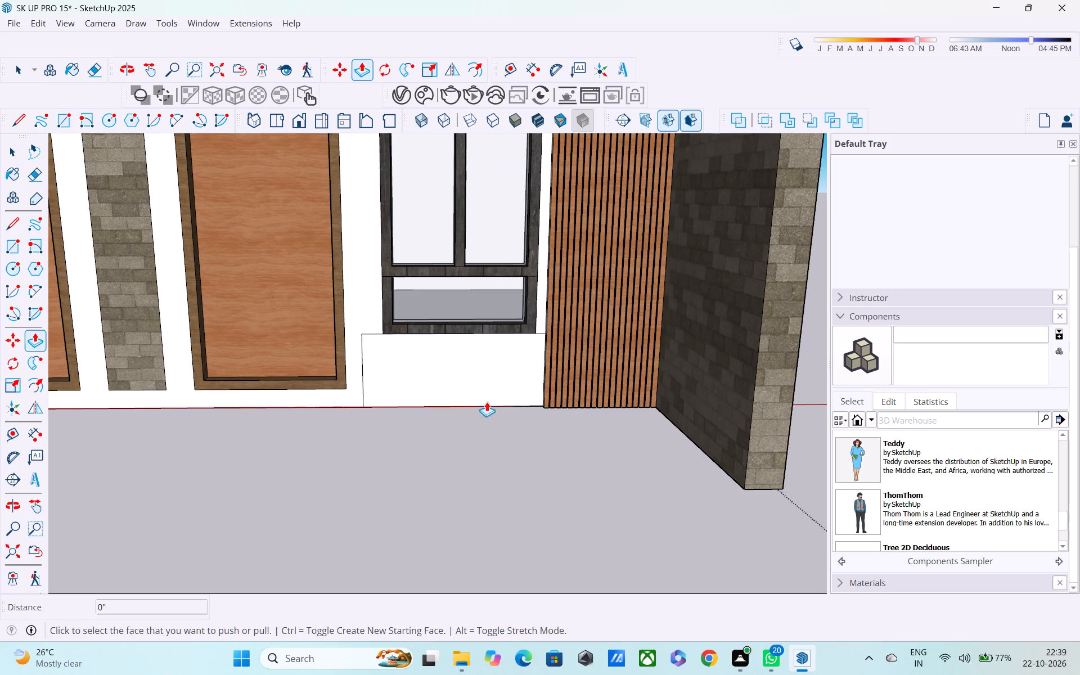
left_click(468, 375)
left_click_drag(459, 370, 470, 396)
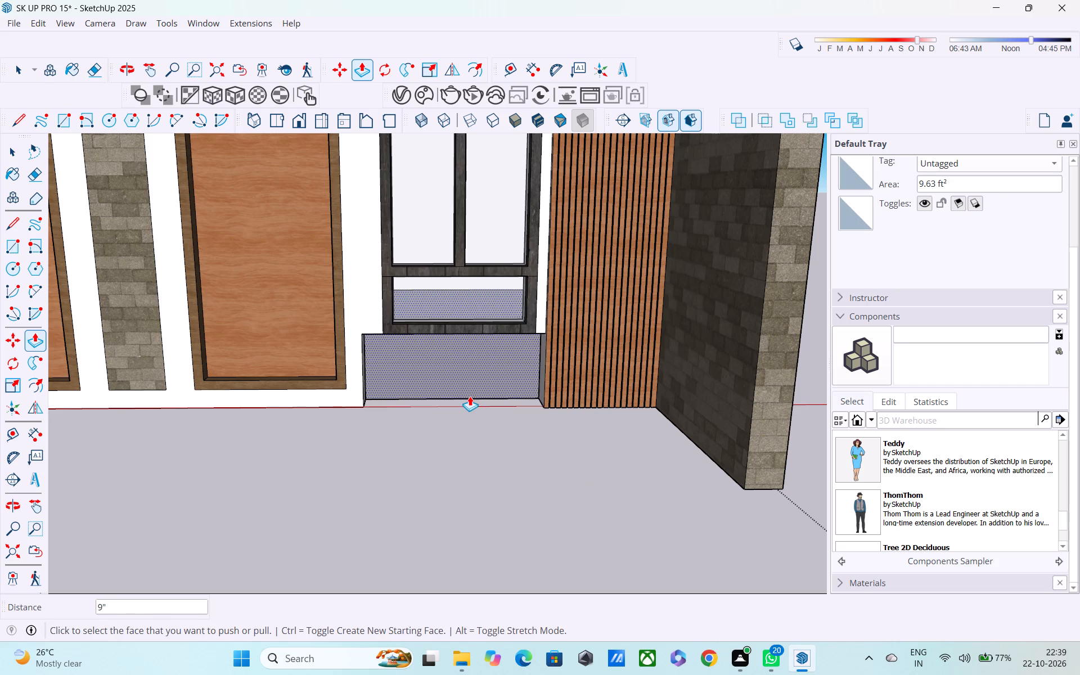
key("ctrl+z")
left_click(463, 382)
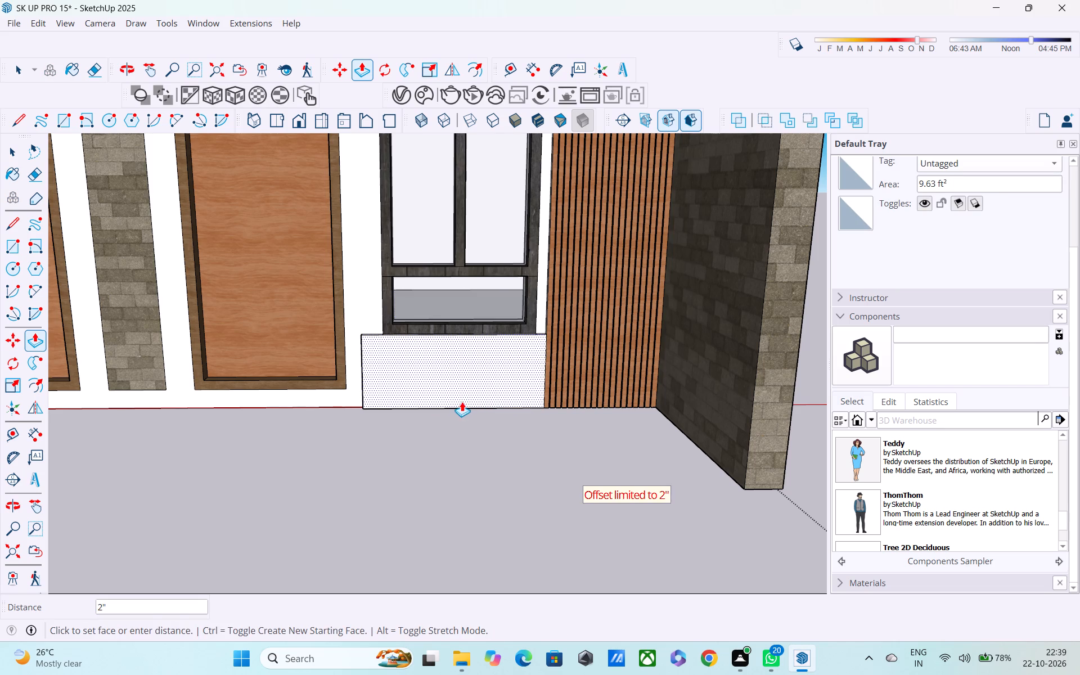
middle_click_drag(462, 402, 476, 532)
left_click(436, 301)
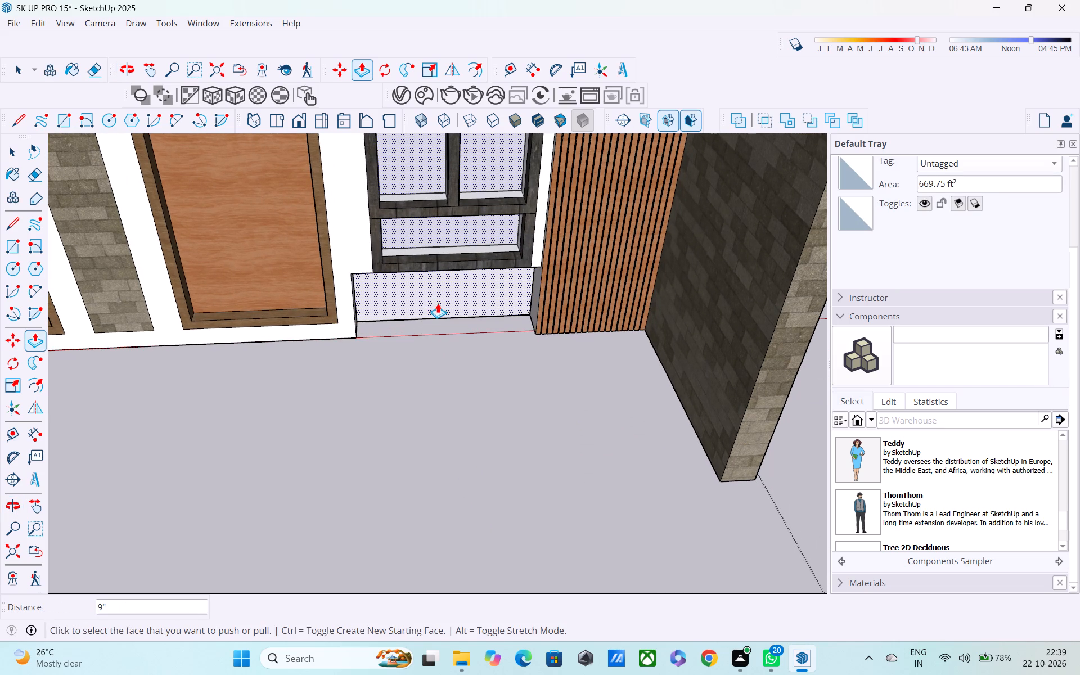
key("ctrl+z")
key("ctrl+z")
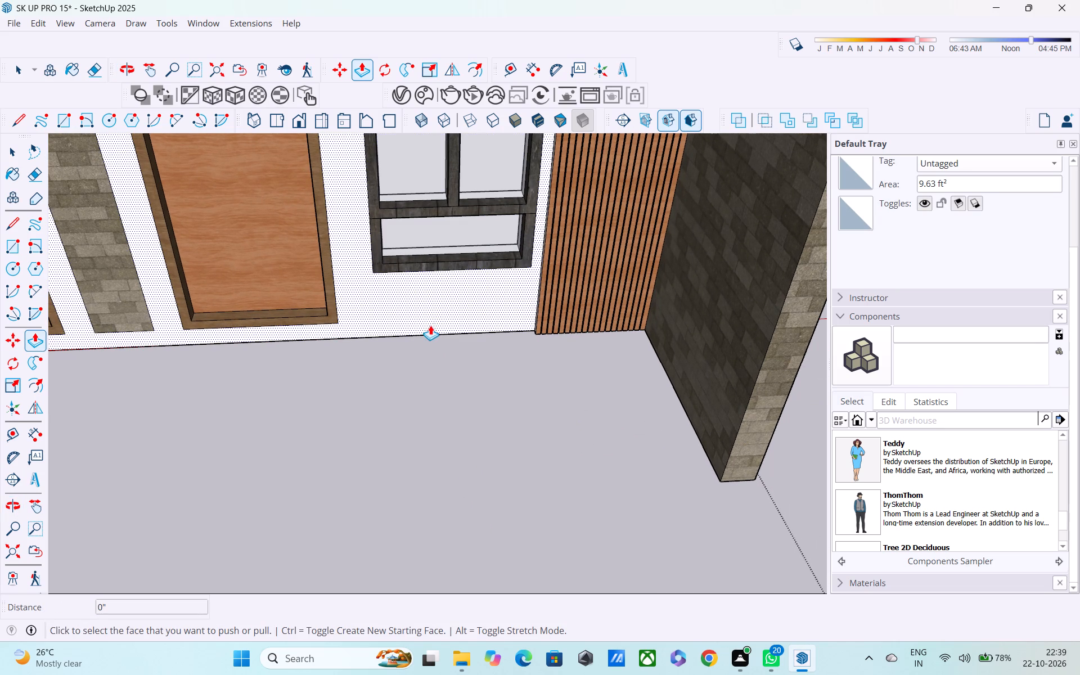
Draw a rectangle about 4' 4 5/8" by 1' 7 1/4" on the wall below the window beside the slatted panel and pull it out 2'.
key("r")
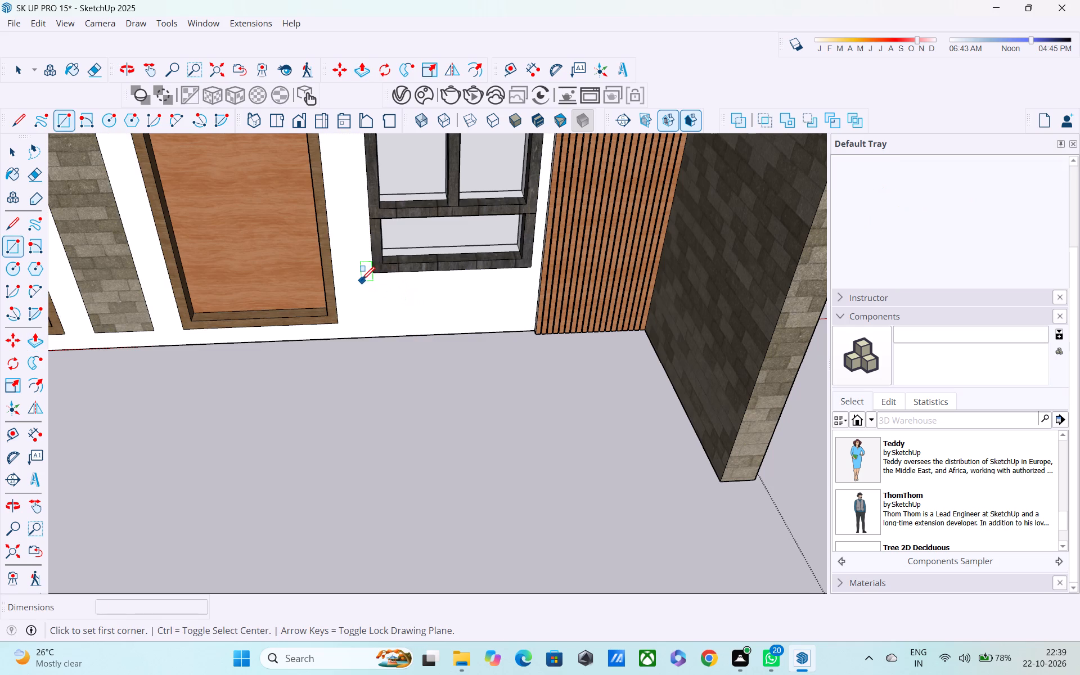
left_click(361, 279)
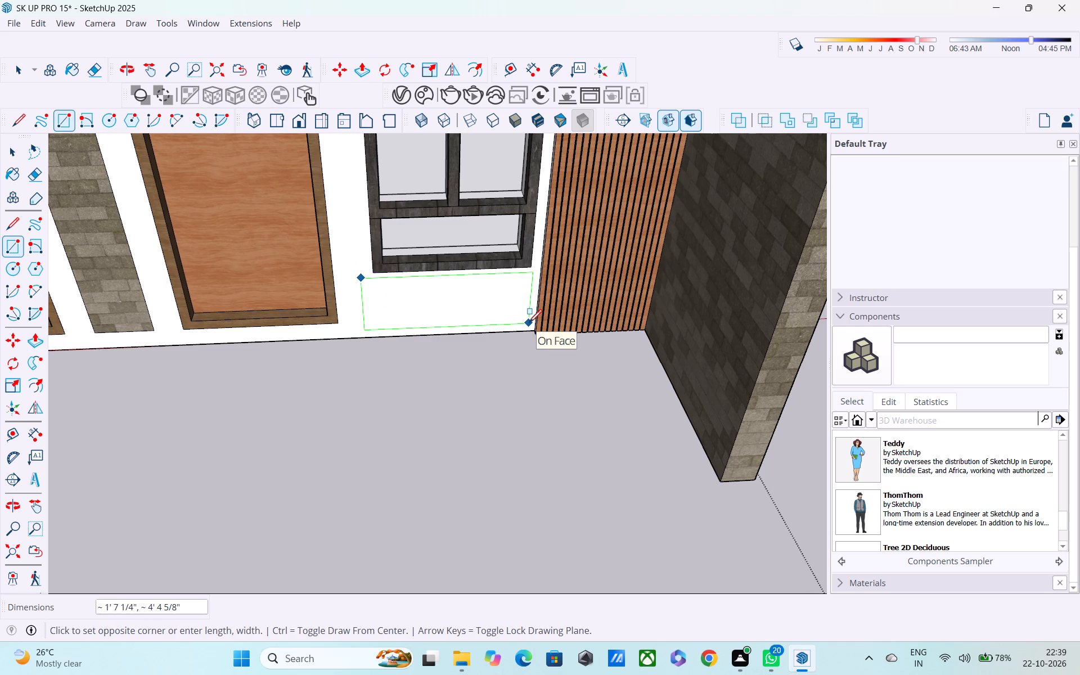
left_click(529, 324)
key("p")
left_click(508, 305)
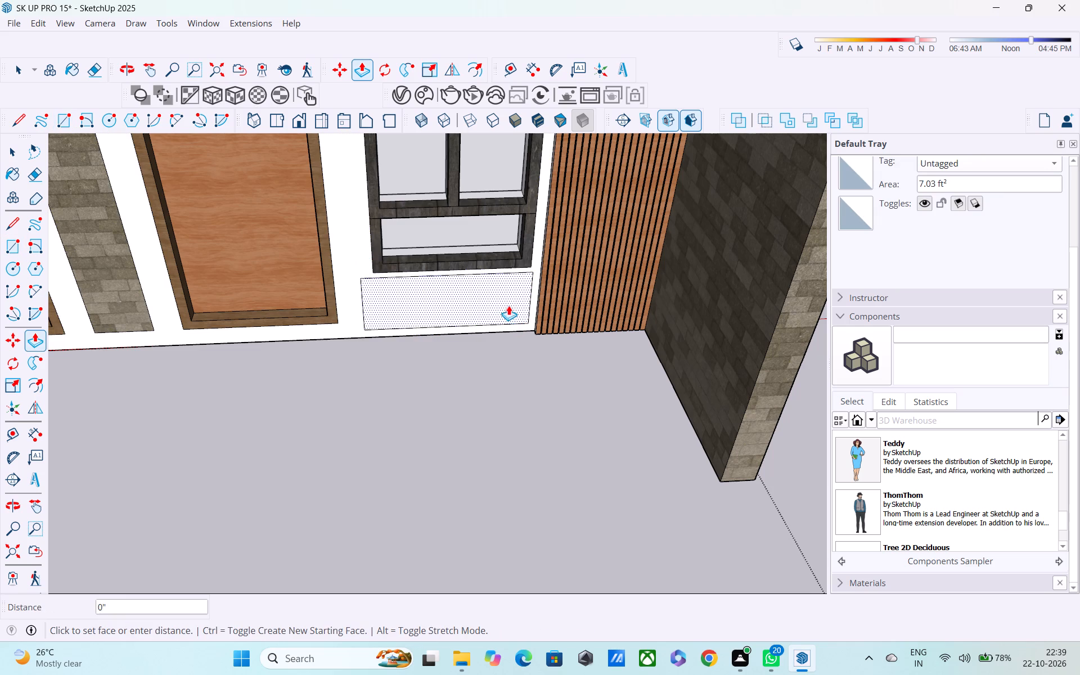
middle_click_drag(519, 328, 633, 368)
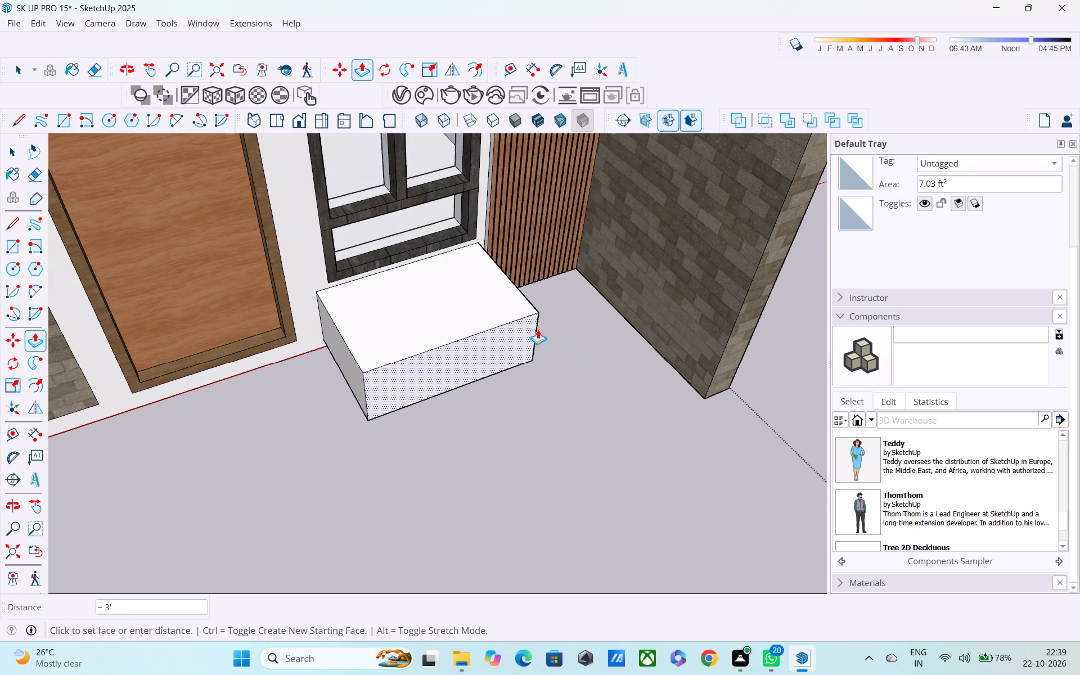
type("2'")
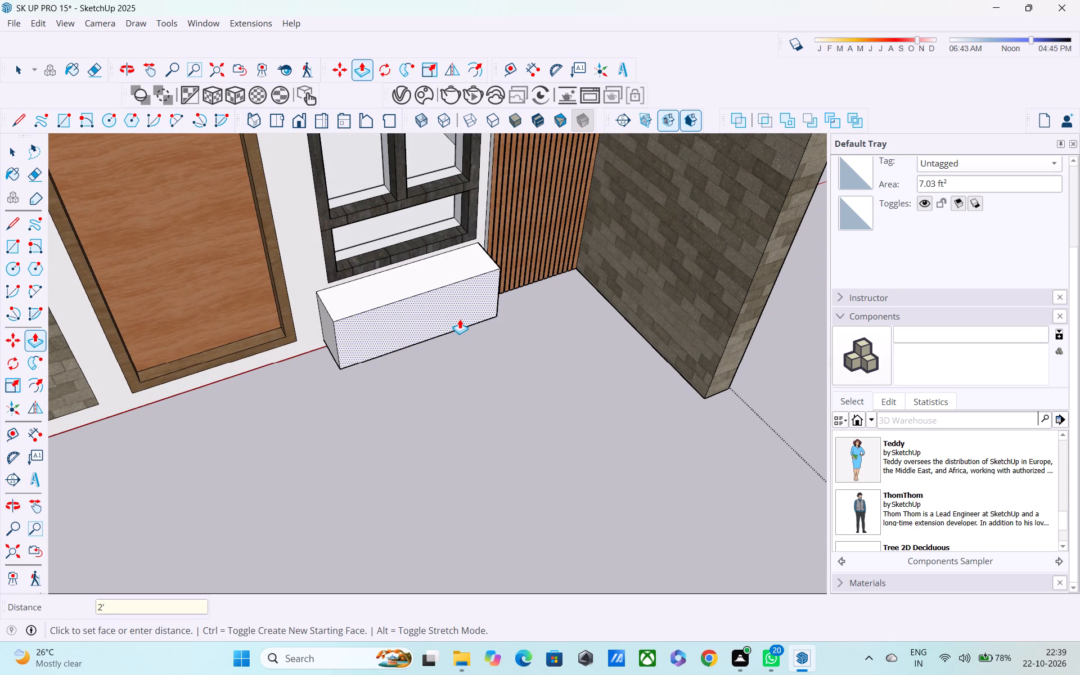
key("Return")
Offset the outline of the new box's top face 3" inward.
key("f")
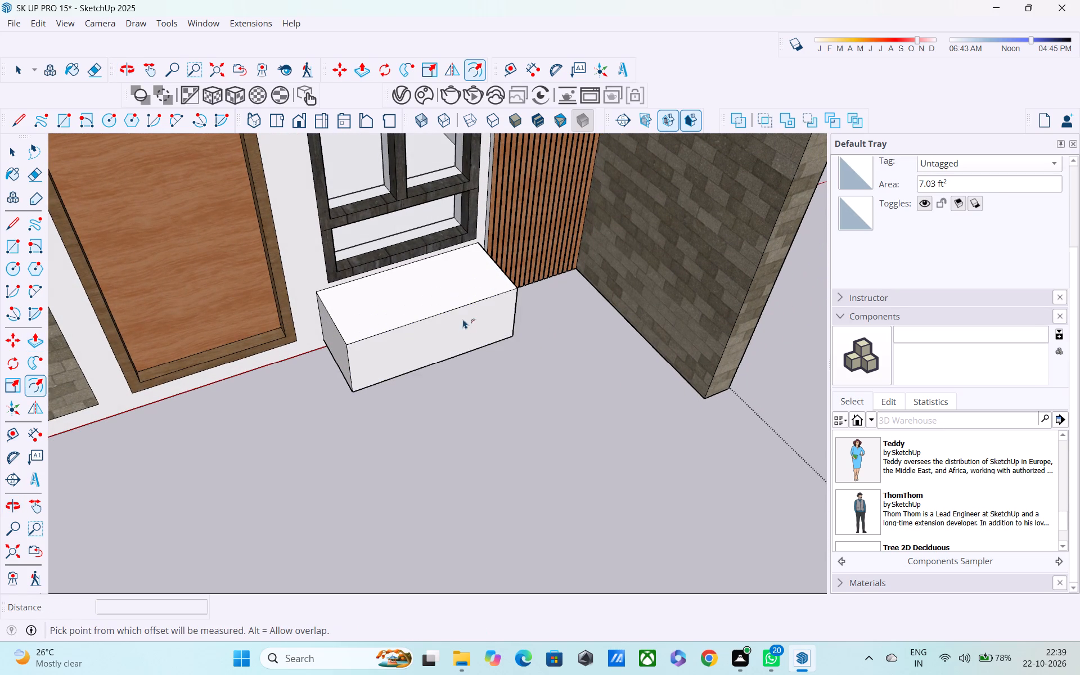
left_click(424, 309)
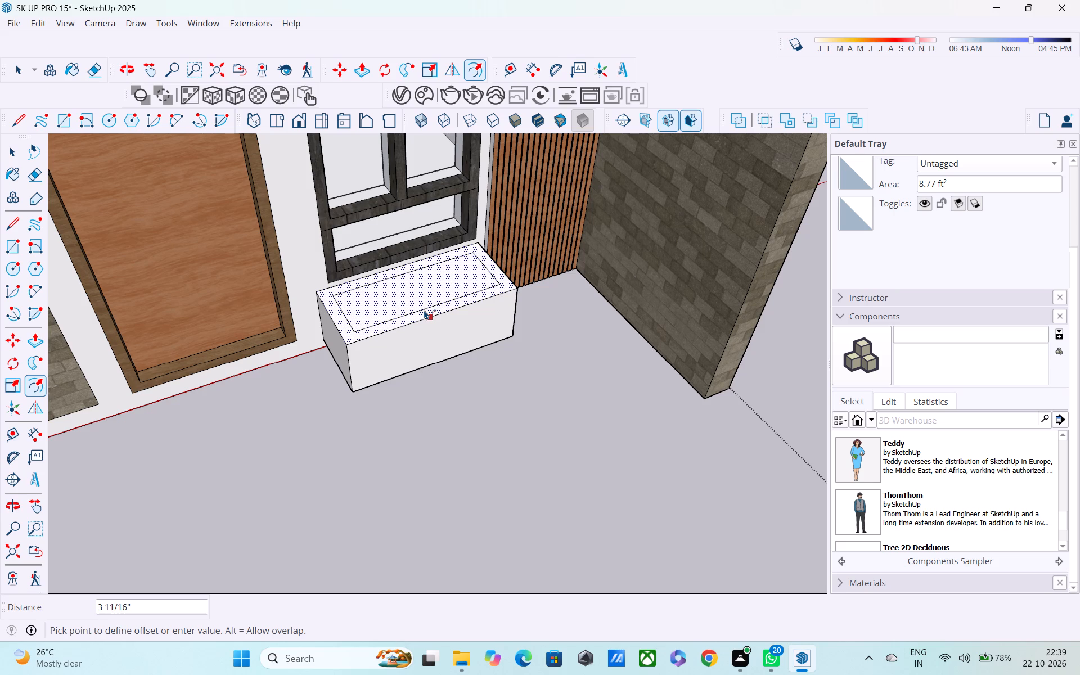
type("3\"")
key("Return")
Push the inner top face down in stages to hollow out the new box, leaving the surrounding rim.
key("p")
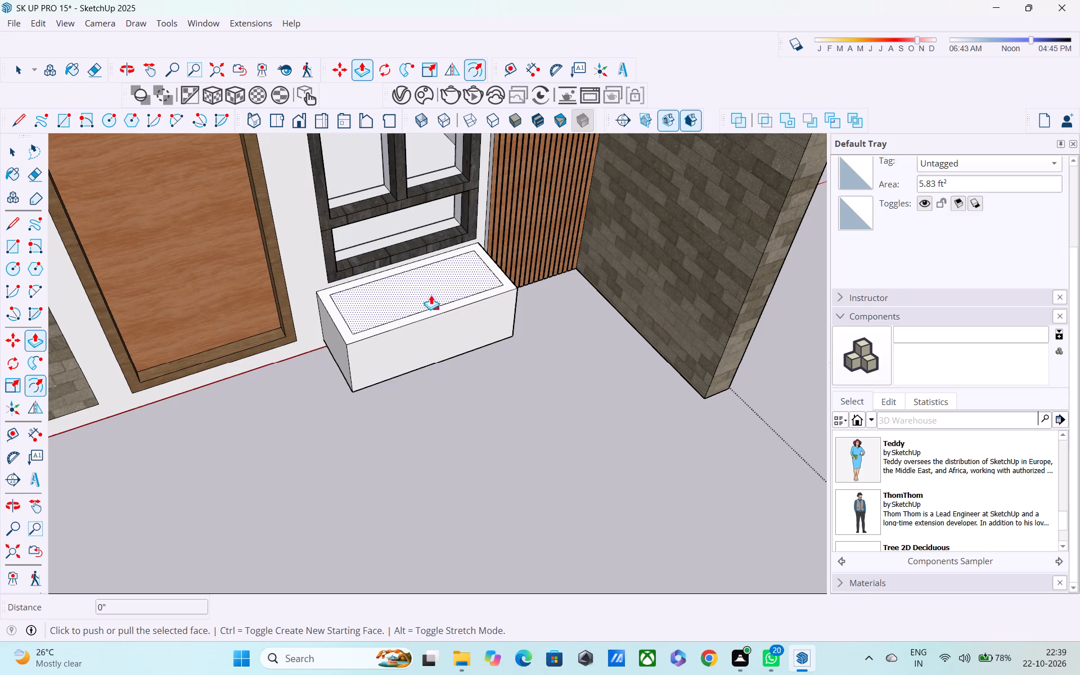
left_click_drag(424, 287, 430, 292)
middle_click_drag(417, 288, 469, 374)
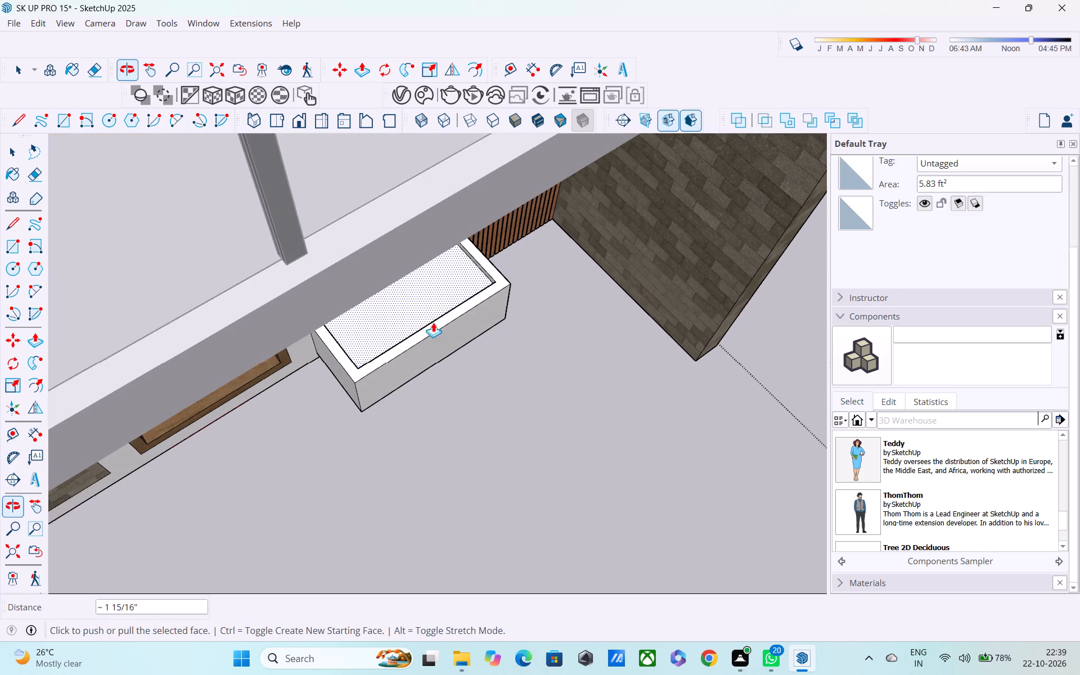
scroll(428, 315, "up", 4)
left_click_drag(403, 301, 412, 322)
middle_click_drag(389, 303, 410, 322)
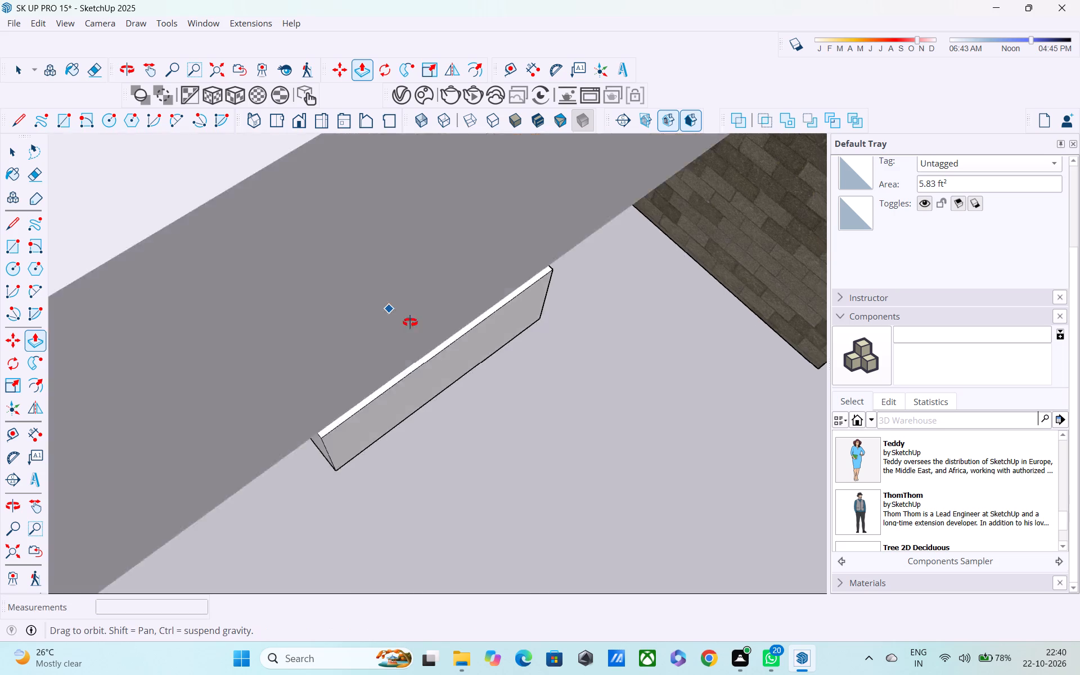
middle_click_drag(410, 322, 409, 292)
scroll(409, 292, "up", 4)
left_click_drag(409, 292, 427, 305)
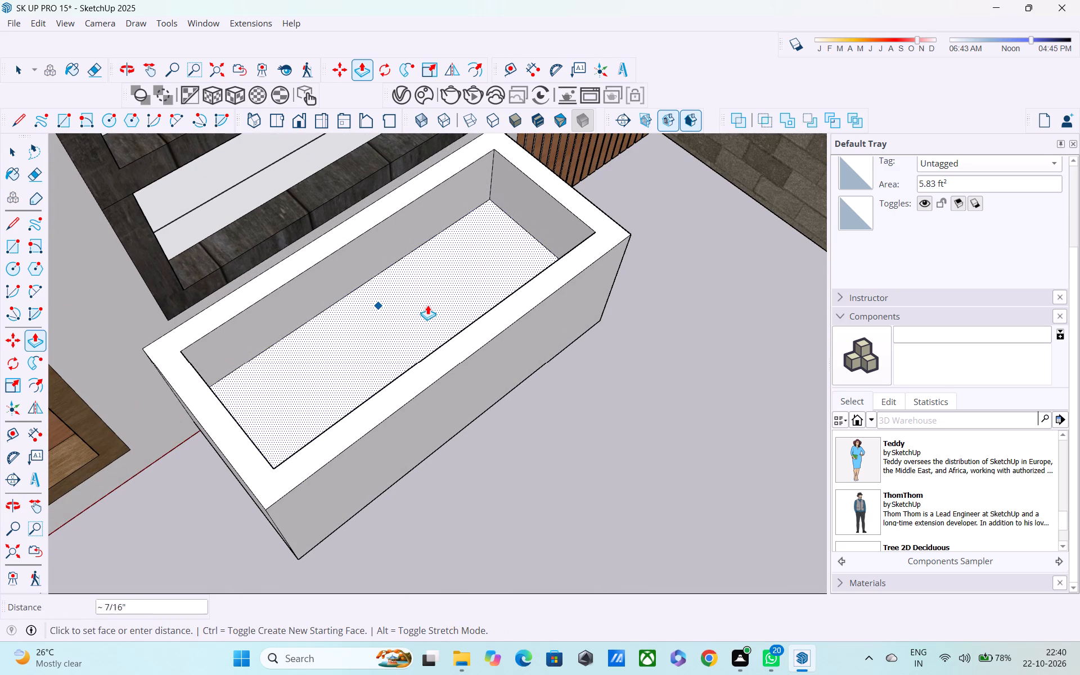
left_click_drag(427, 305, 458, 335)
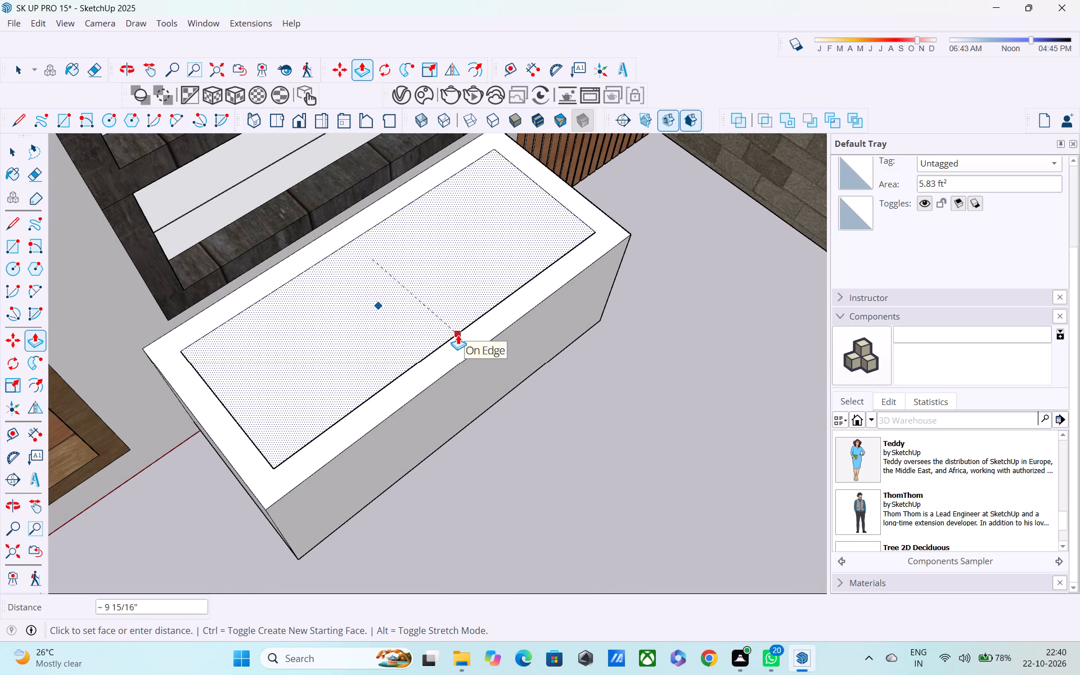
left_click_drag(458, 335, 447, 327)
middle_click_drag(435, 322, 381, 222)
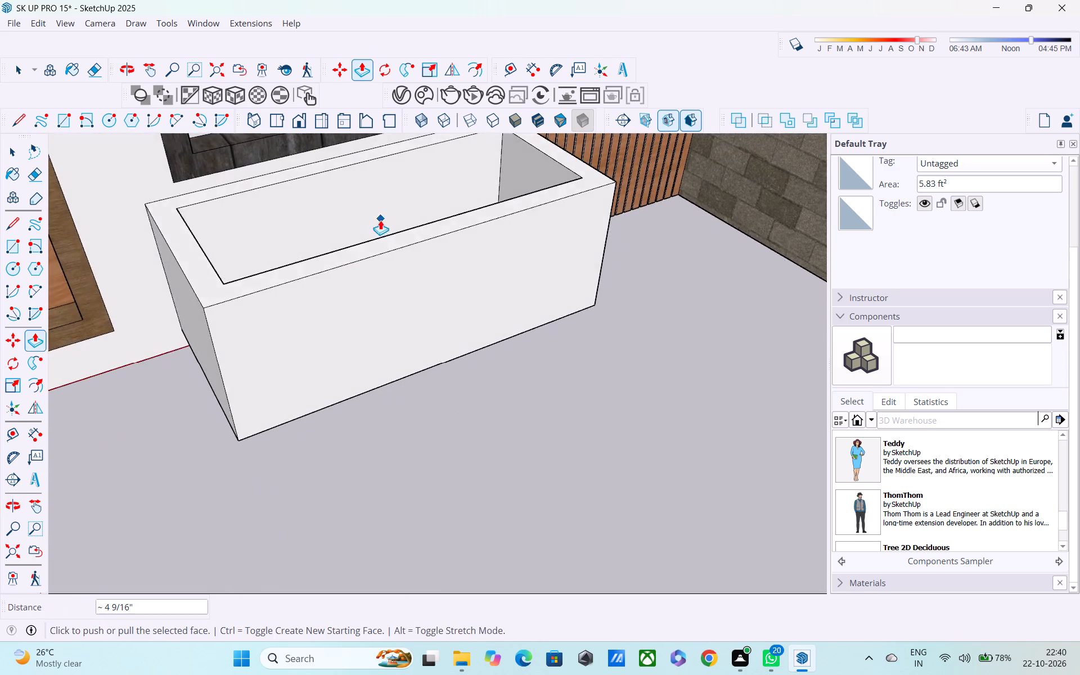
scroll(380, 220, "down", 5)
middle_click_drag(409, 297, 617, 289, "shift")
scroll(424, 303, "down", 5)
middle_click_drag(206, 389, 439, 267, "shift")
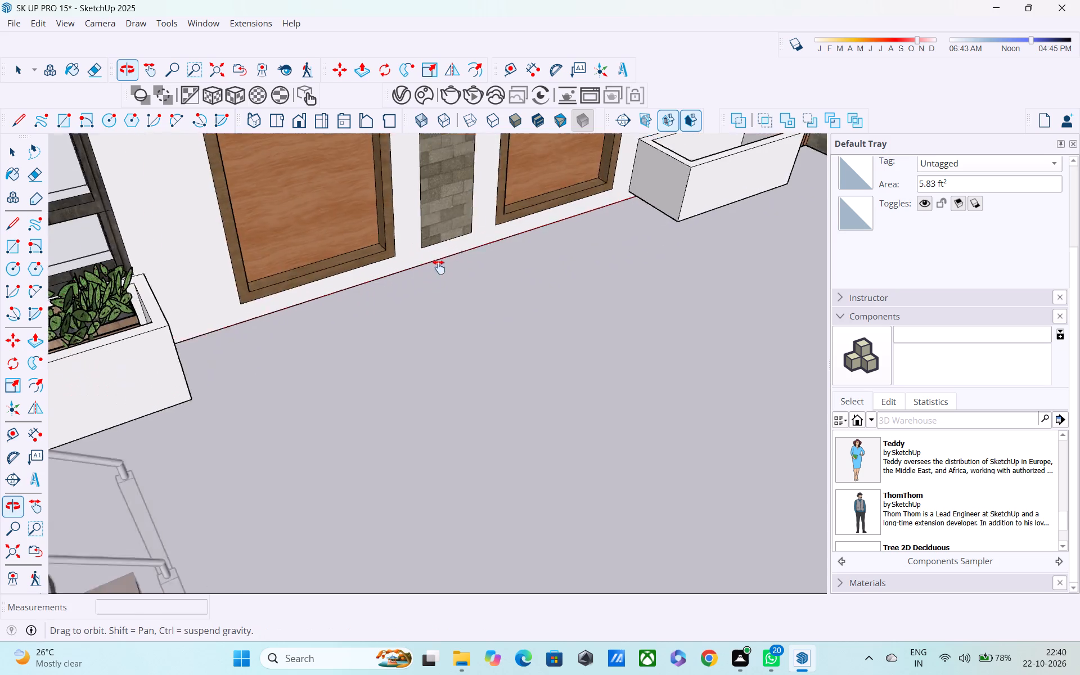
Copy the plant trough from the stair-side box about 18' 1 1/2" across into the new hollow box beside the slatted panel.
middle_click_drag(439, 267, 478, 253, "shift")
key("space")
left_click(195, 293)
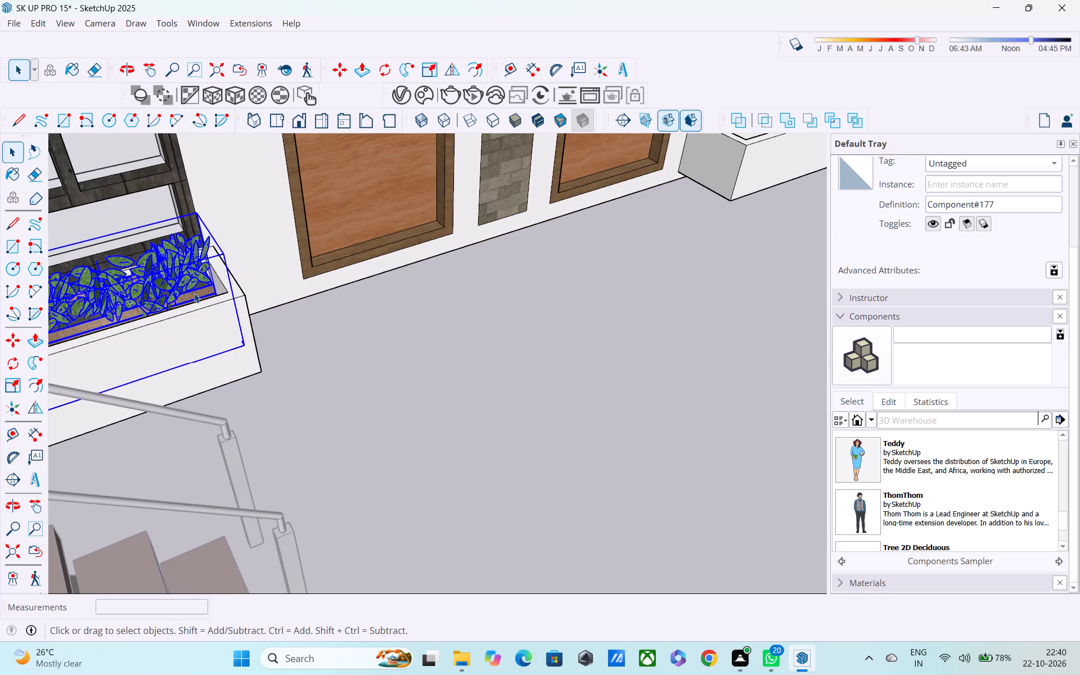
key("m")
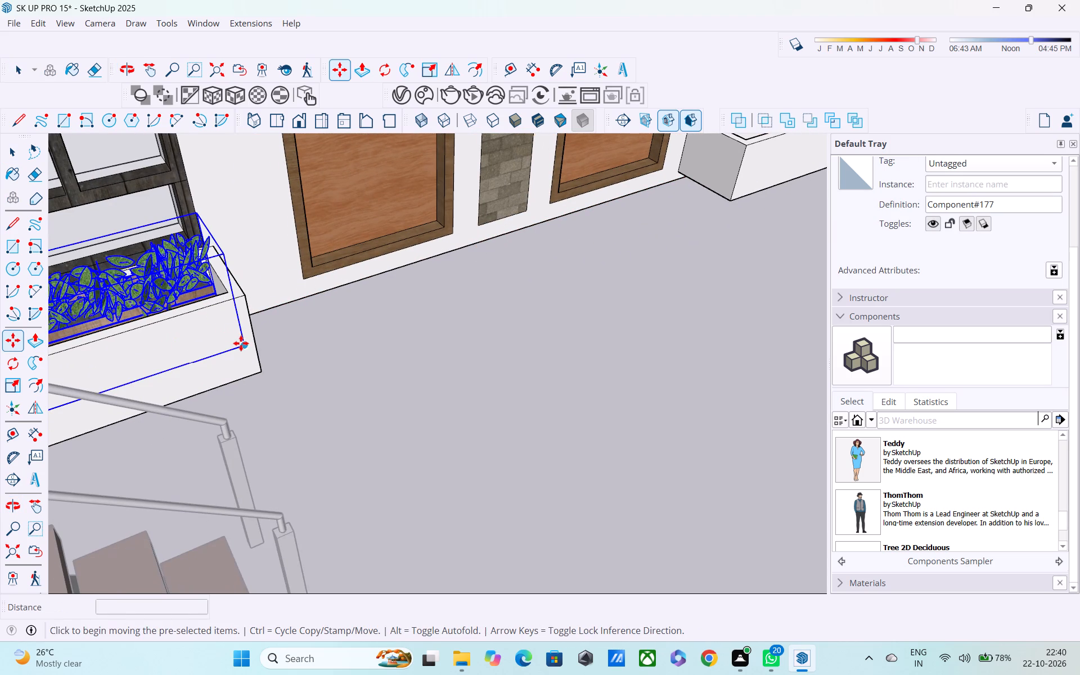
left_click(242, 344)
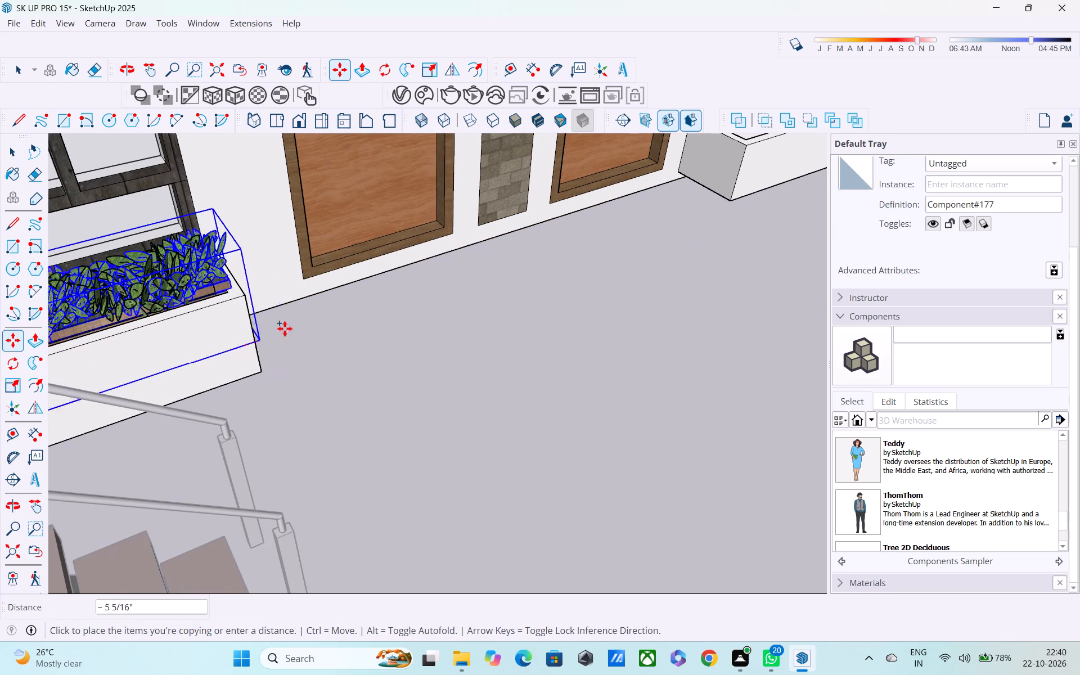
scroll(488, 231, "down", 2)
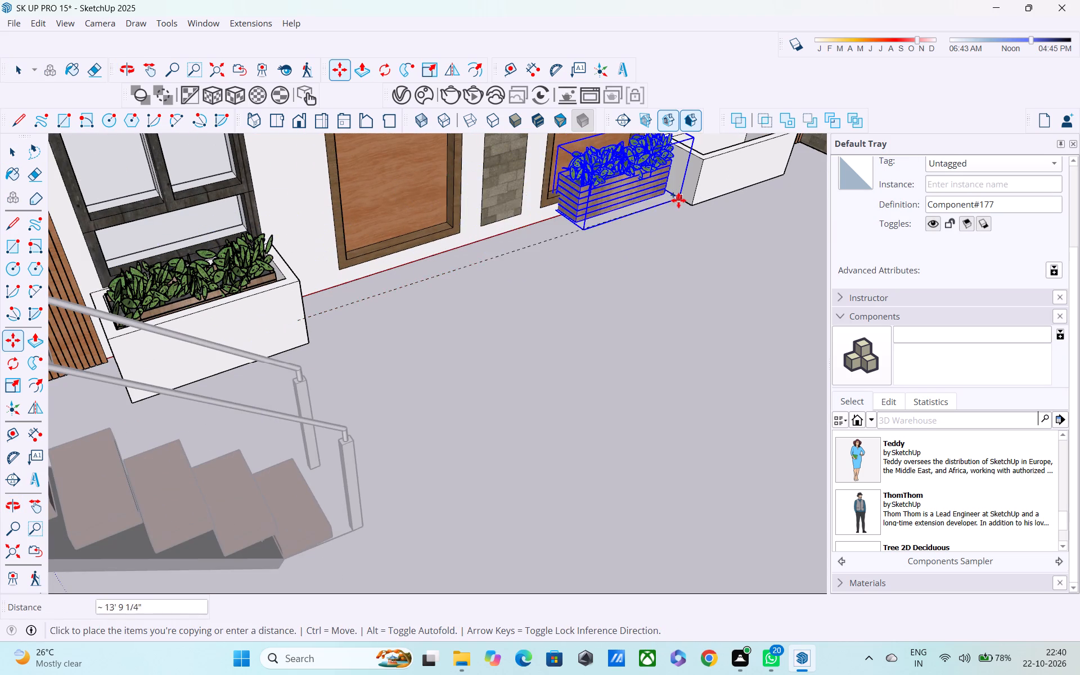
middle_click_drag(678, 200, 393, 409, "shift")
scroll(487, 352, "up", 4)
middle_click_drag(520, 337, 515, 346)
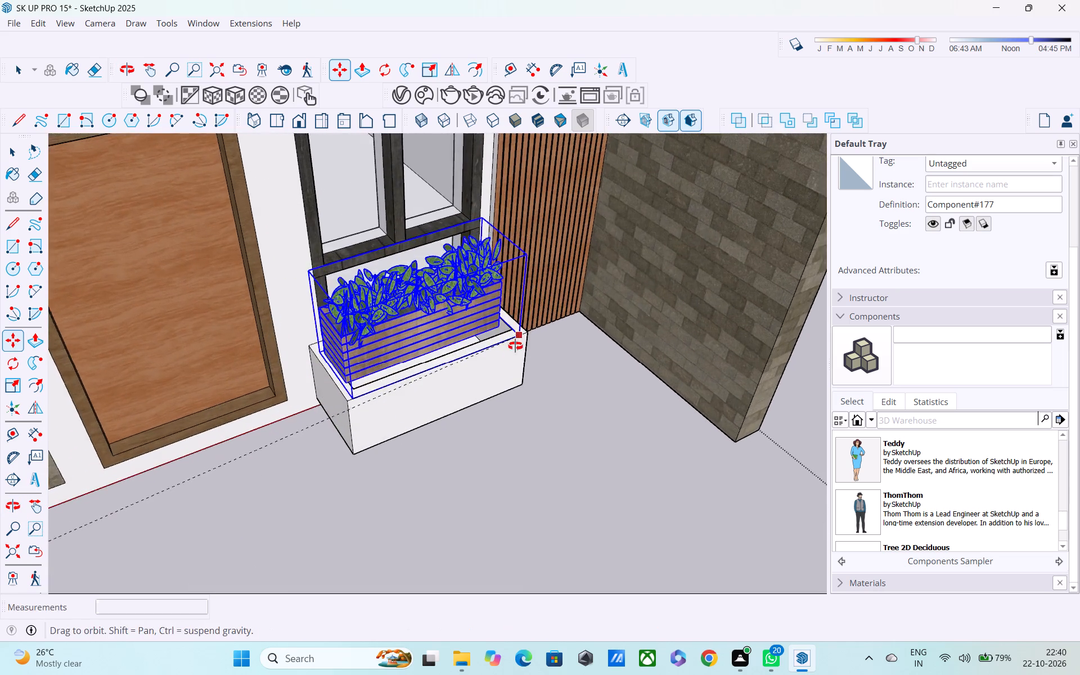
middle_click_drag(515, 346, 502, 385)
scroll(498, 358, "up", 8)
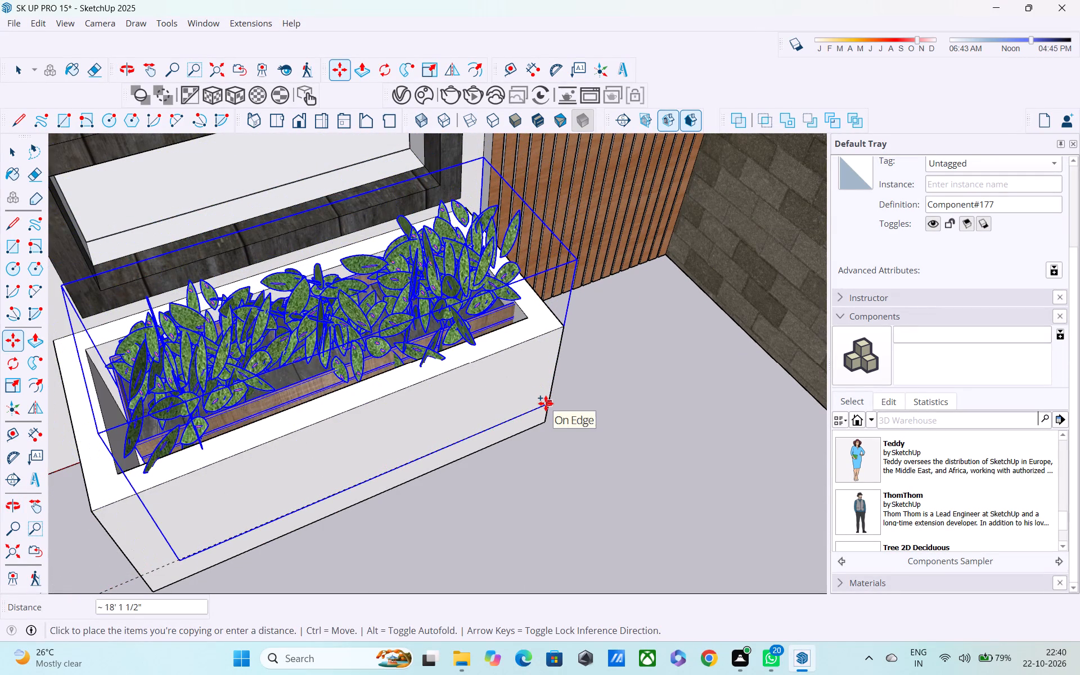
left_click(546, 403)
middle_click_drag(533, 430, 484, 318)
key("space")
left_click(631, 378)
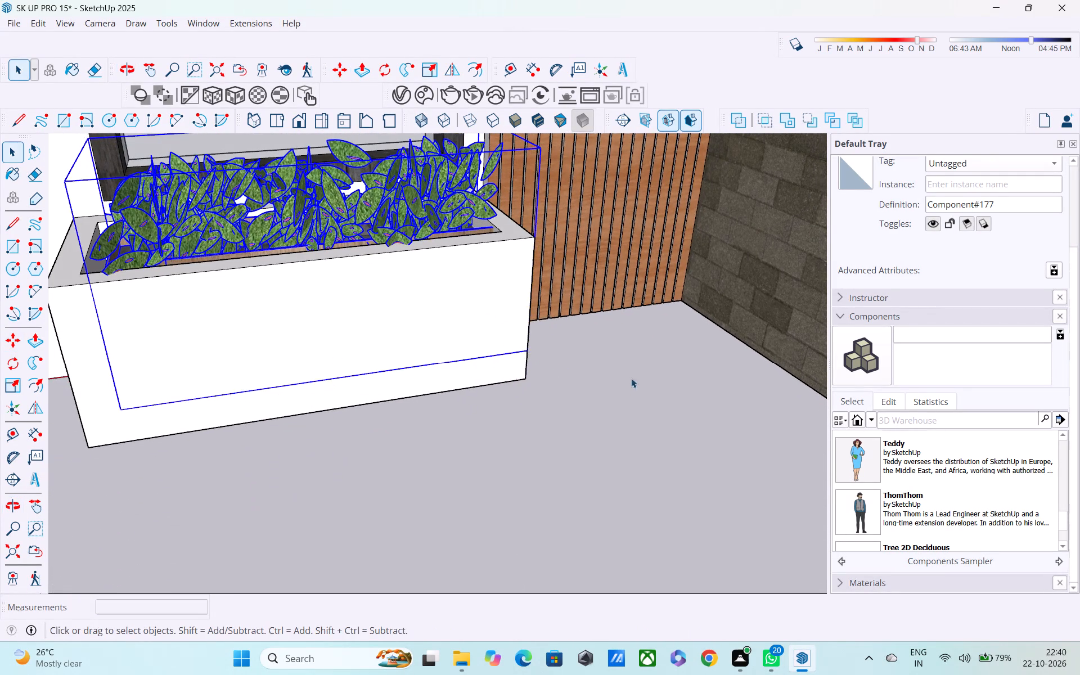
Examine the whole front of the building with both planted boxes from several angles.
scroll(395, 454, "down", 3)
middle_click_drag(375, 419, 357, 350)
scroll(357, 345, "down", 5, "shift")
middle_click_drag(393, 372, 408, 413, "shift")
scroll(409, 411, "down", 5)
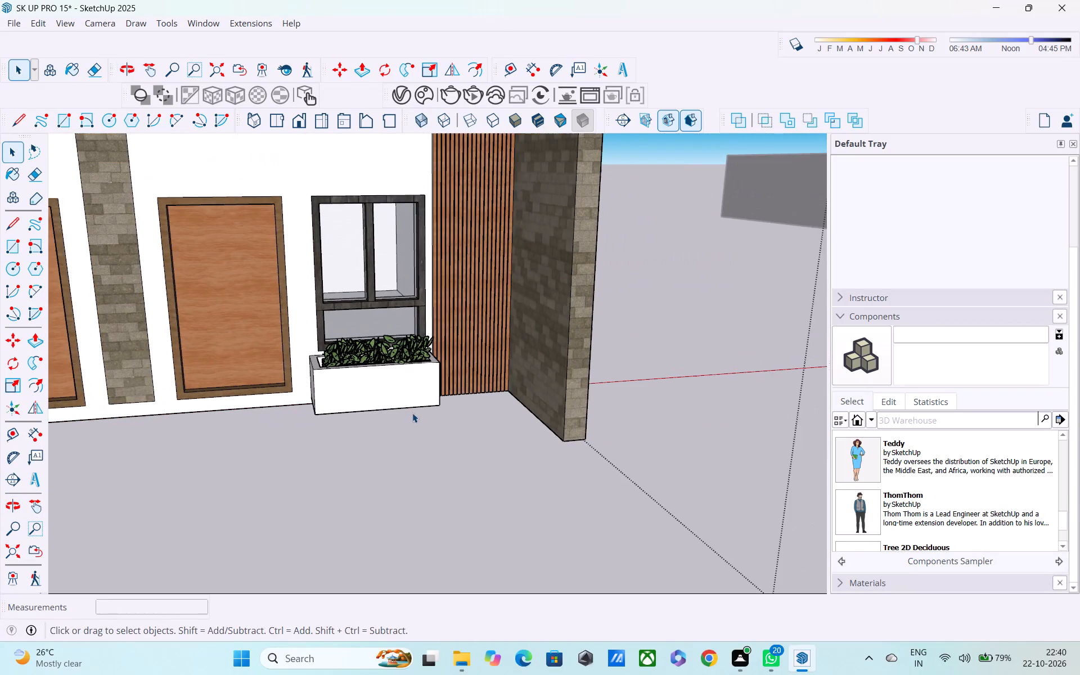
scroll(412, 413, "down", 1)
middle_click_drag(412, 413, 461, 304)
scroll(464, 308, "down", 7)
middle_click_drag(478, 366, 516, 398)
scroll(483, 366, "down", 4)
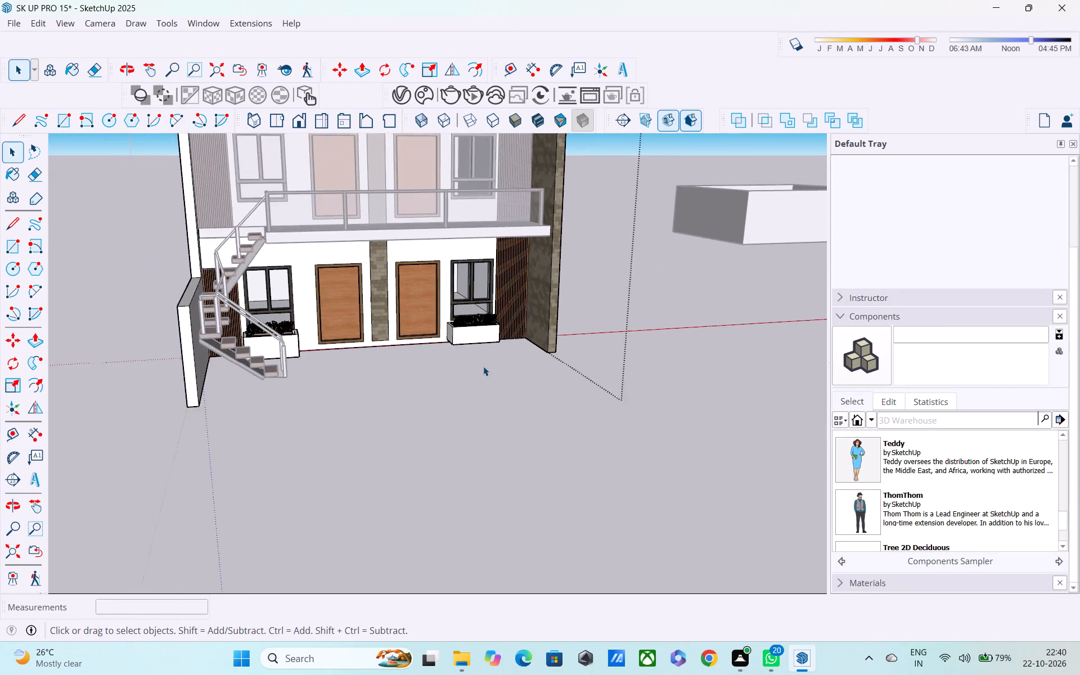
middle_click_drag(483, 379, 333, 365)
left_click(660, 241)
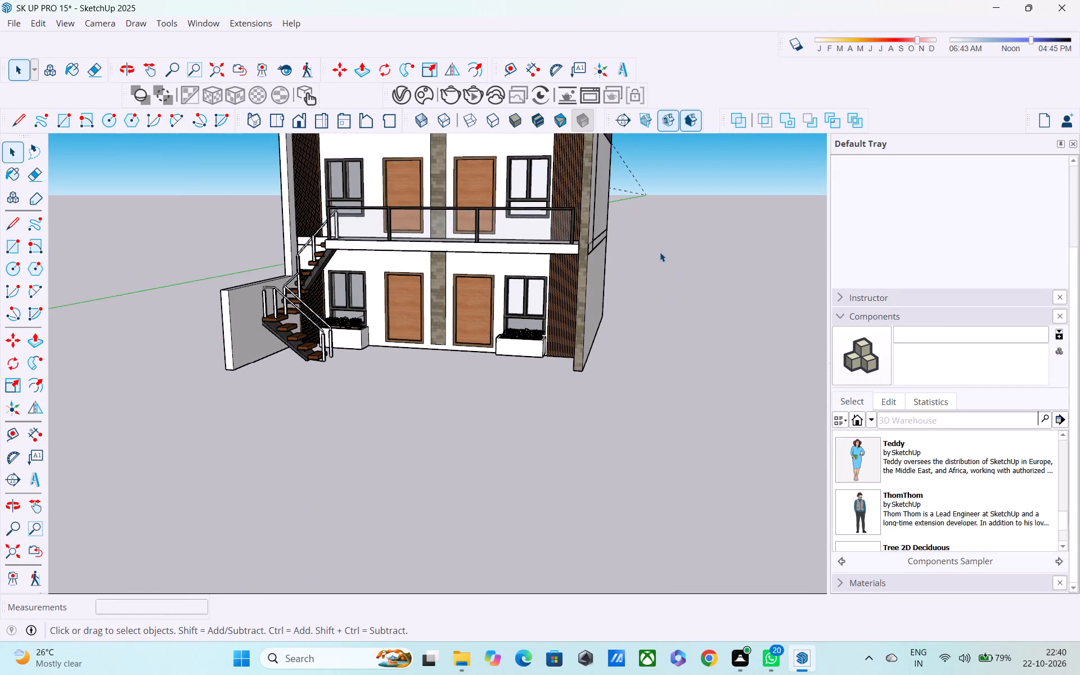
middle_click_drag(585, 387, 652, 302)
middle_click_drag(618, 325, 620, 415, "shift")
scroll(887, 301, "up", 2)
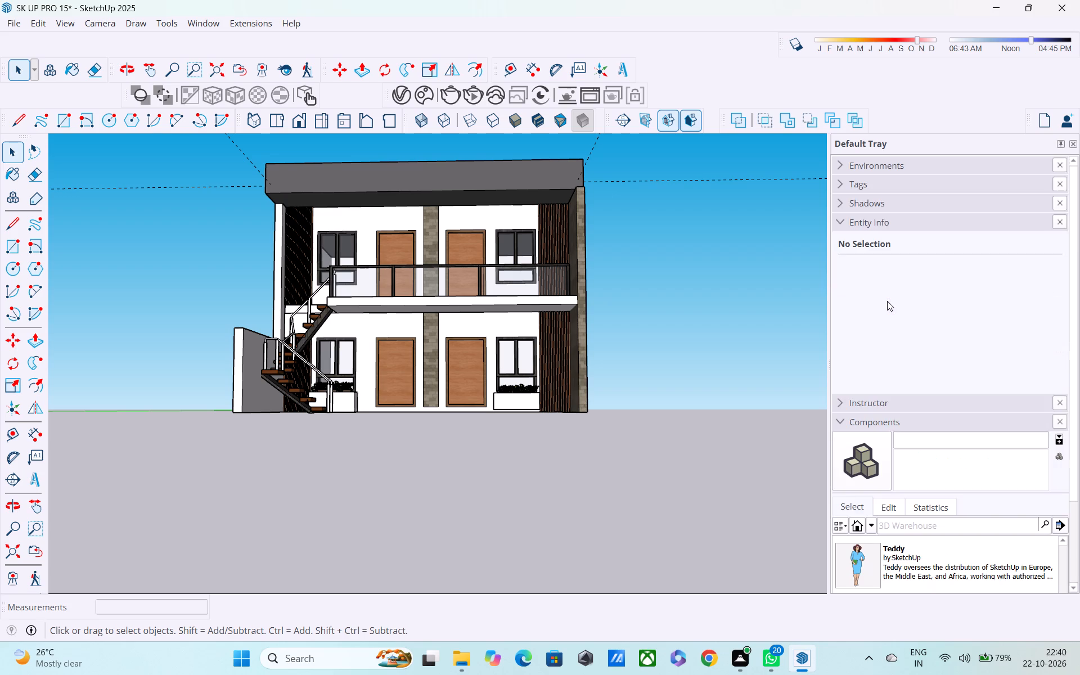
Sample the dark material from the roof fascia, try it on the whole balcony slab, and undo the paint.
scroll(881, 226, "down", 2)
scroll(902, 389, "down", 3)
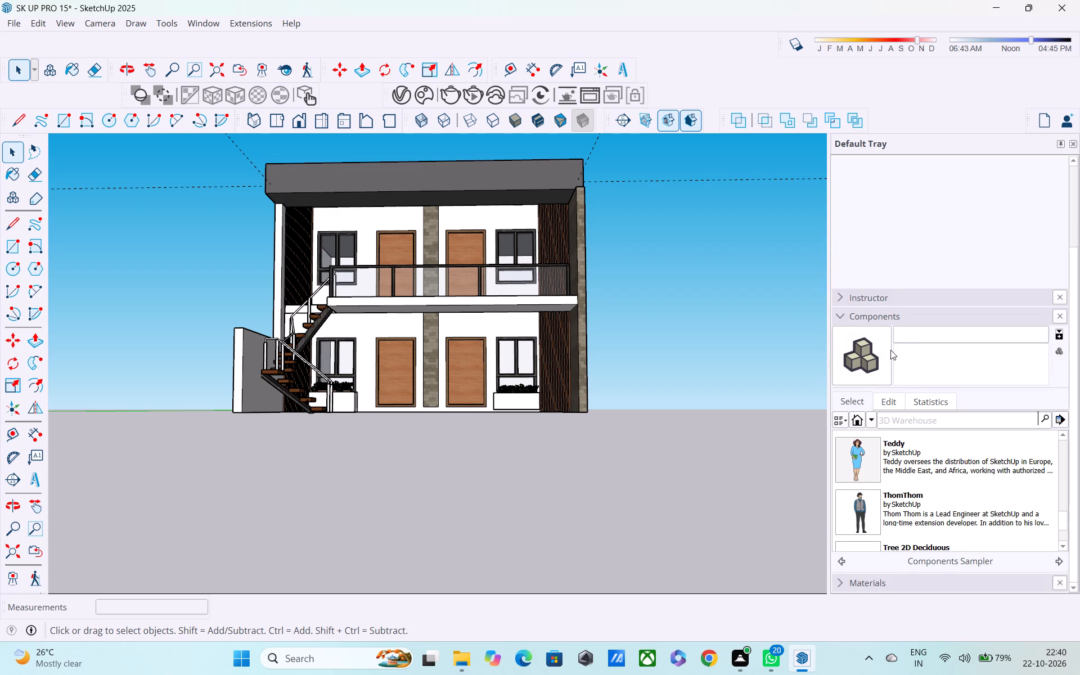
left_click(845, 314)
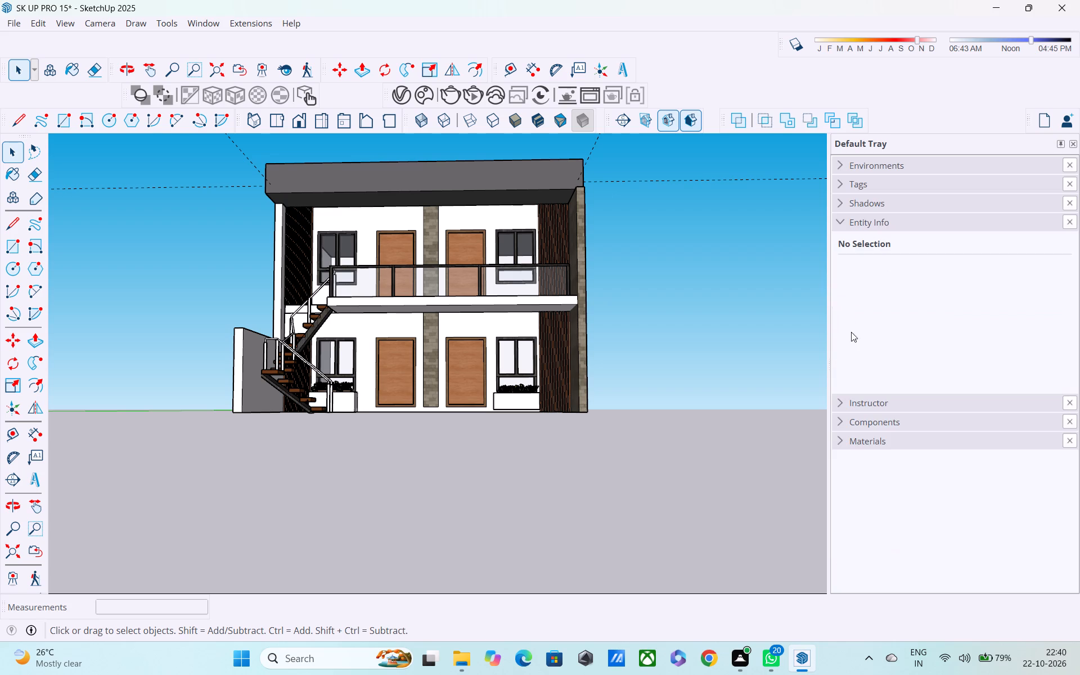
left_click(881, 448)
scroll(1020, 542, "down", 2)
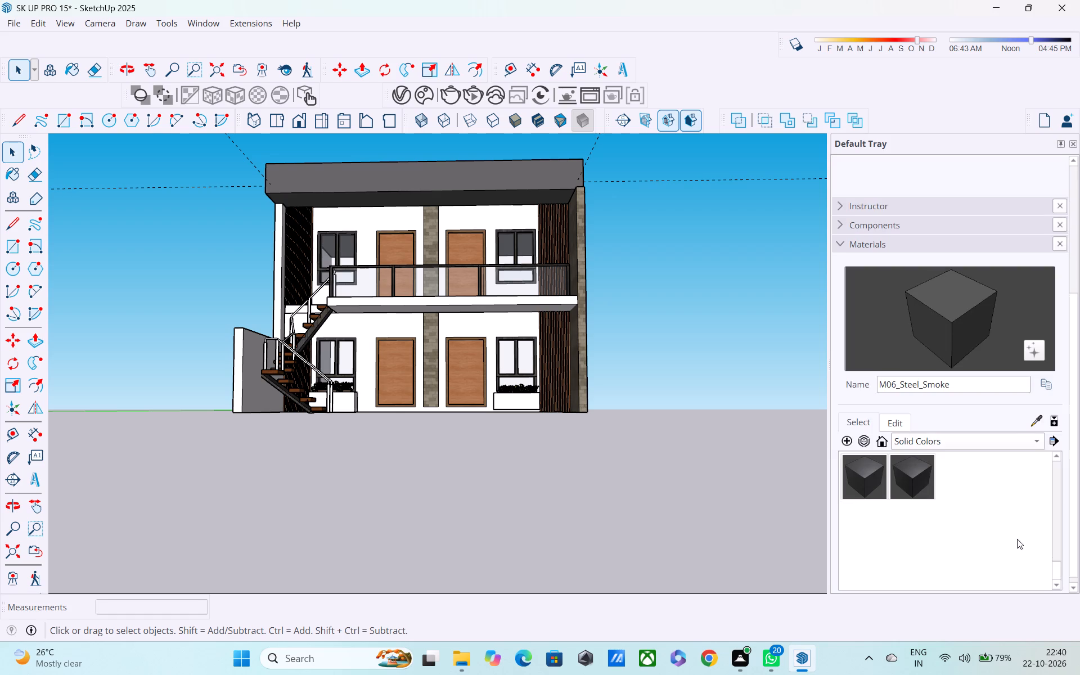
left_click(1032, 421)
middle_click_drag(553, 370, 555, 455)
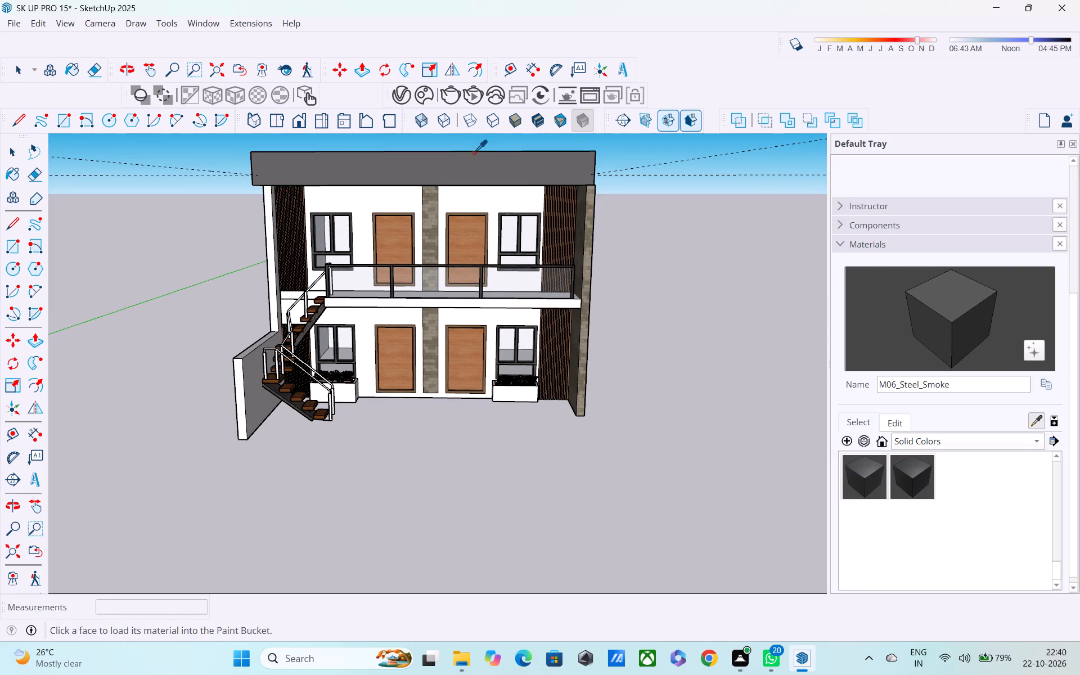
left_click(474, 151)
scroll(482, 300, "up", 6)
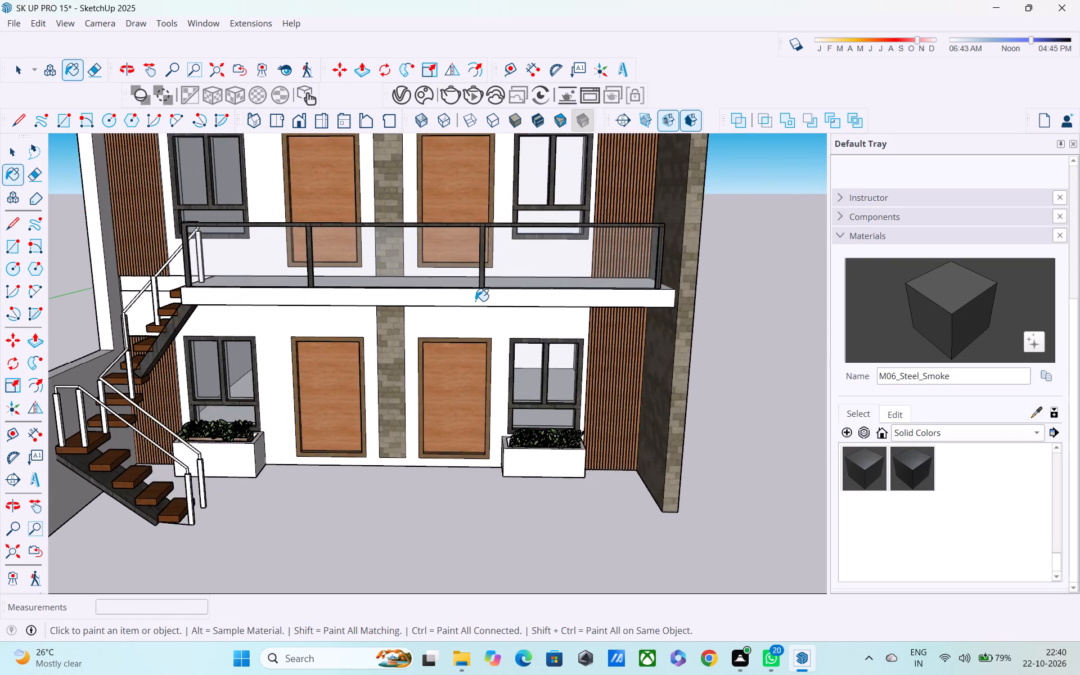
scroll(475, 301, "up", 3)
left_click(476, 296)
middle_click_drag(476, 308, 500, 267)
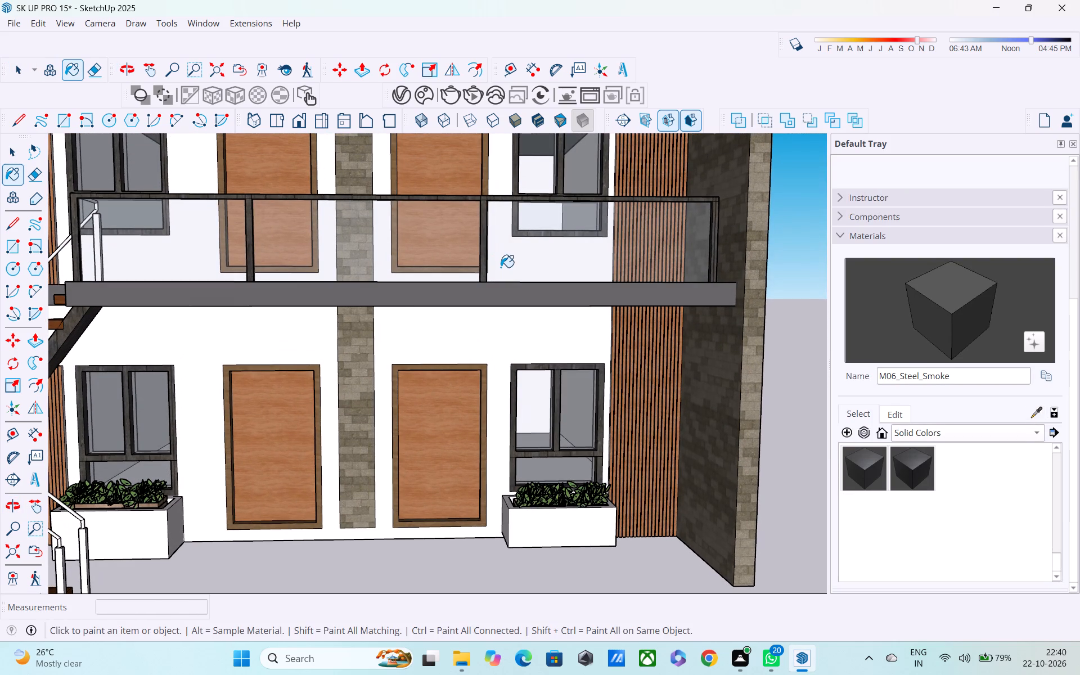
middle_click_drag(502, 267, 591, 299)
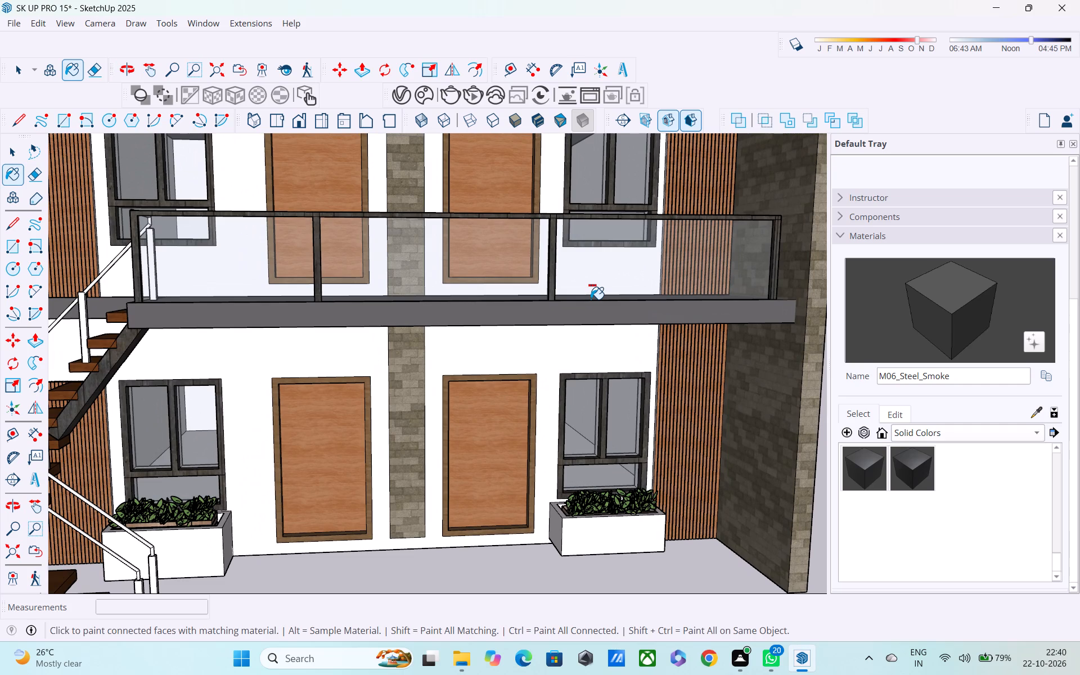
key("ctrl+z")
Open the balcony slab for editing and paint only its front face with M06_Steel_Smoke.
scroll(574, 285, "up", 2)
key("space")
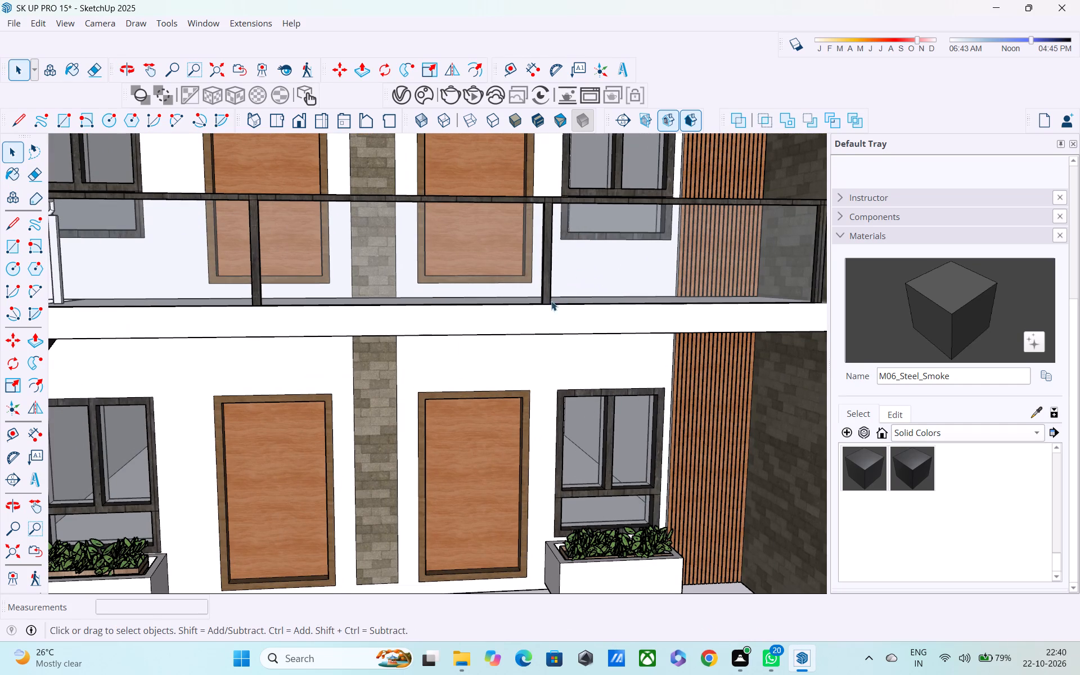
double_click(538, 310)
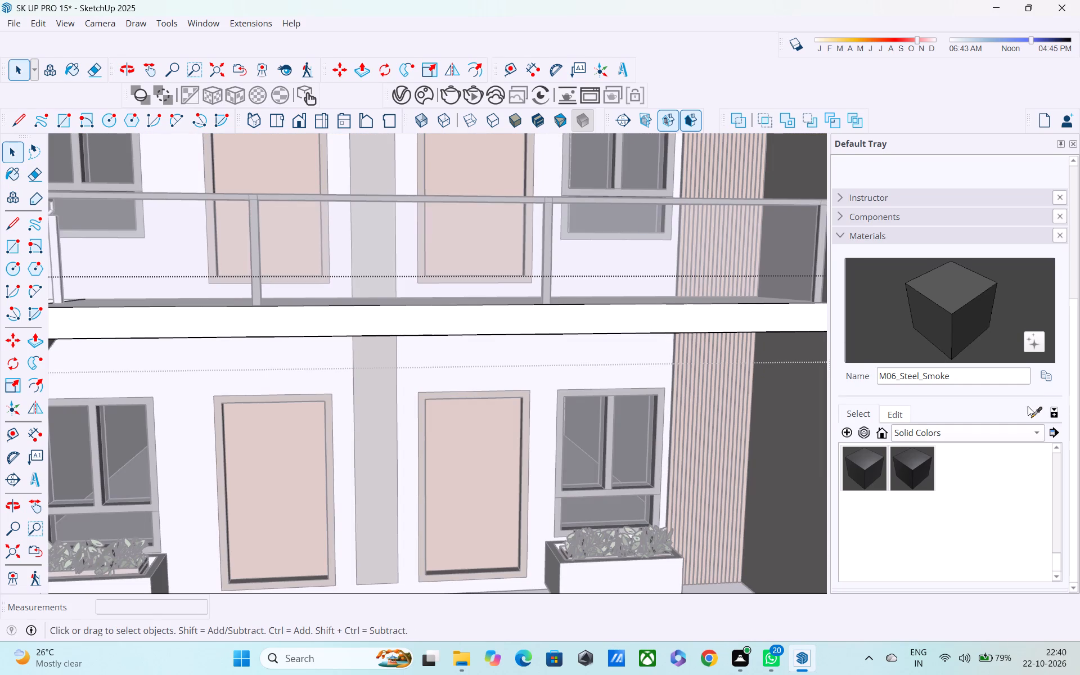
left_click(926, 298)
left_click(952, 287)
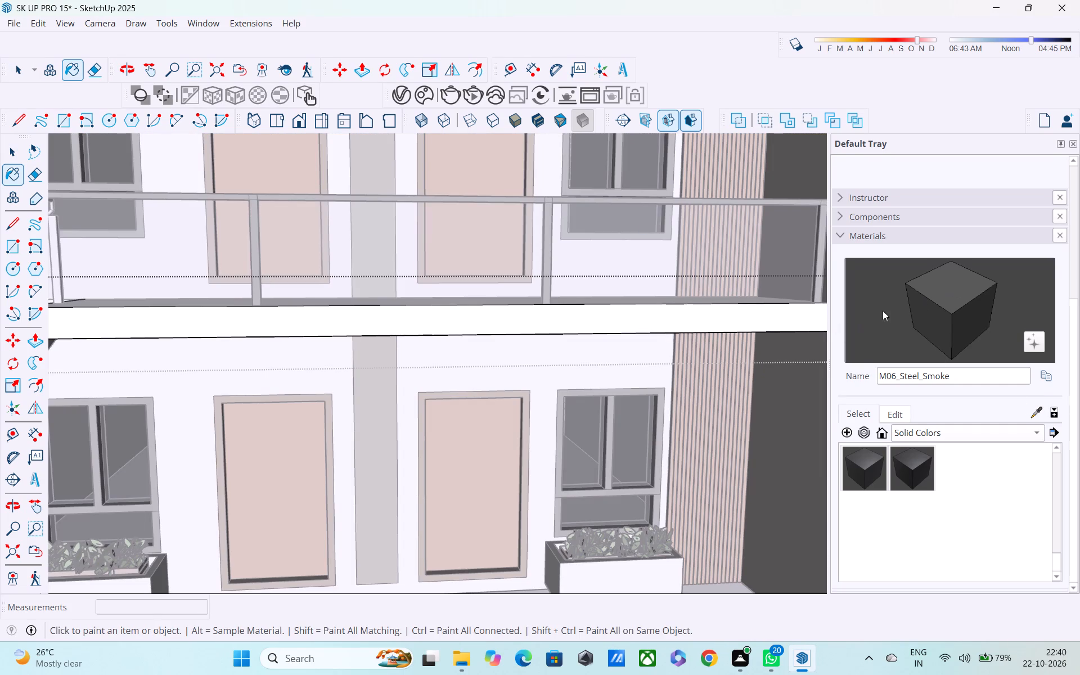
left_click(952, 310)
left_click(1037, 412)
left_click(948, 285)
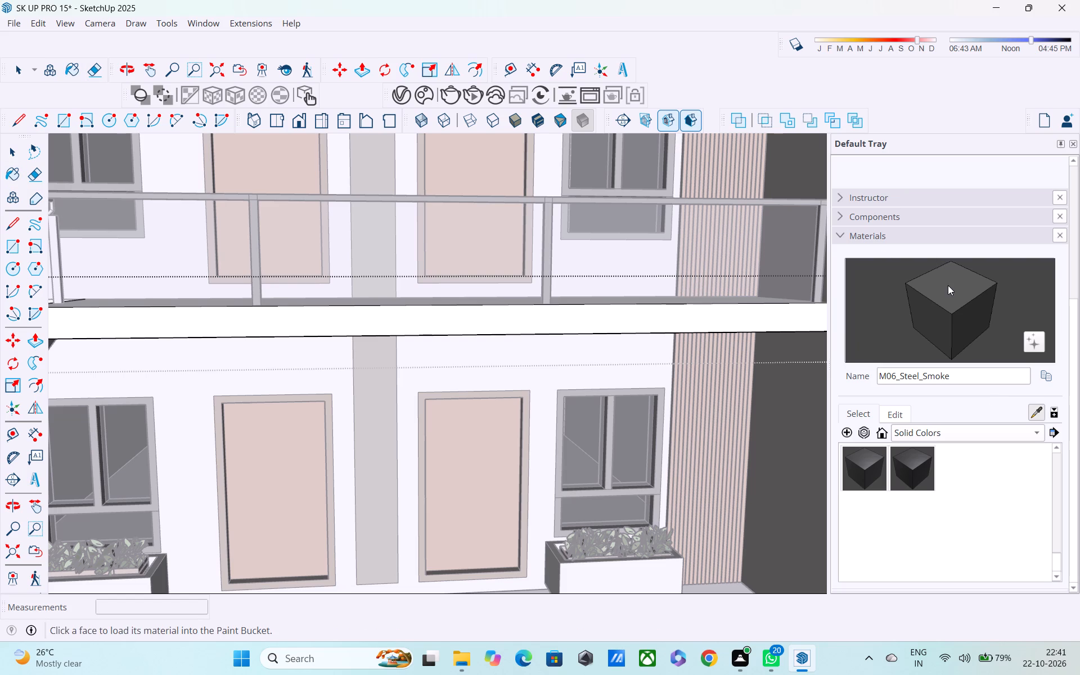
left_click(694, 319)
Pick the near-white M00_Soft_Cloud from the Solid Colors collection as the paint material.
scroll(693, 328, "down", 1)
middle_click_drag(684, 338, 470, 357)
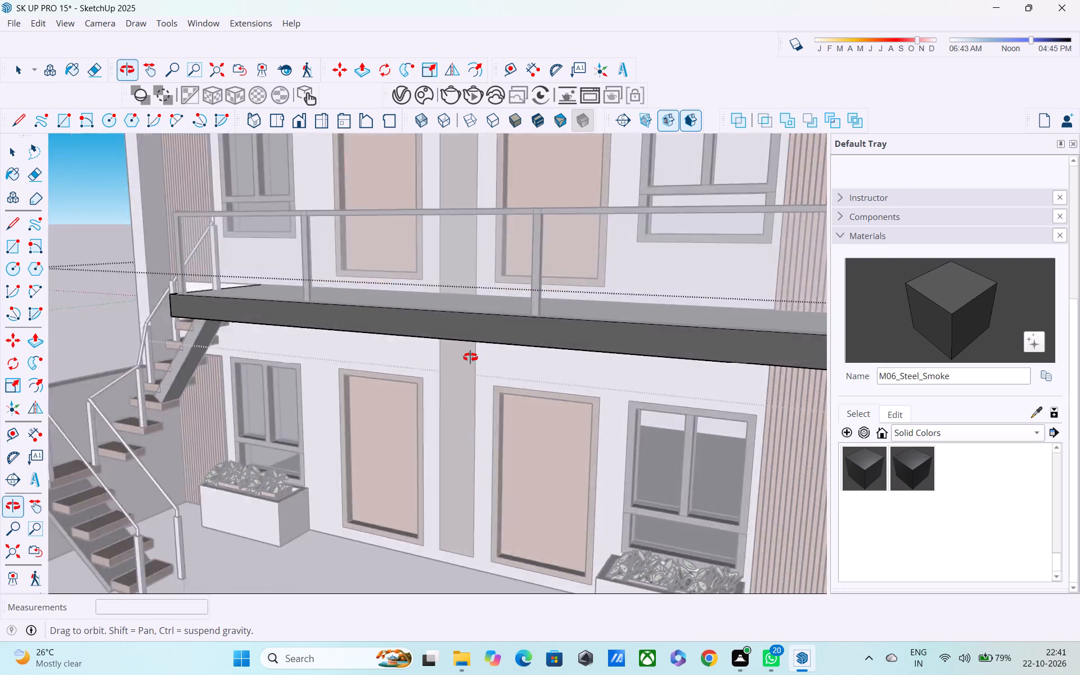
middle_click_drag(470, 357, 344, 371)
scroll(352, 368, "down", 4)
middle_click_drag(472, 379, 466, 340)
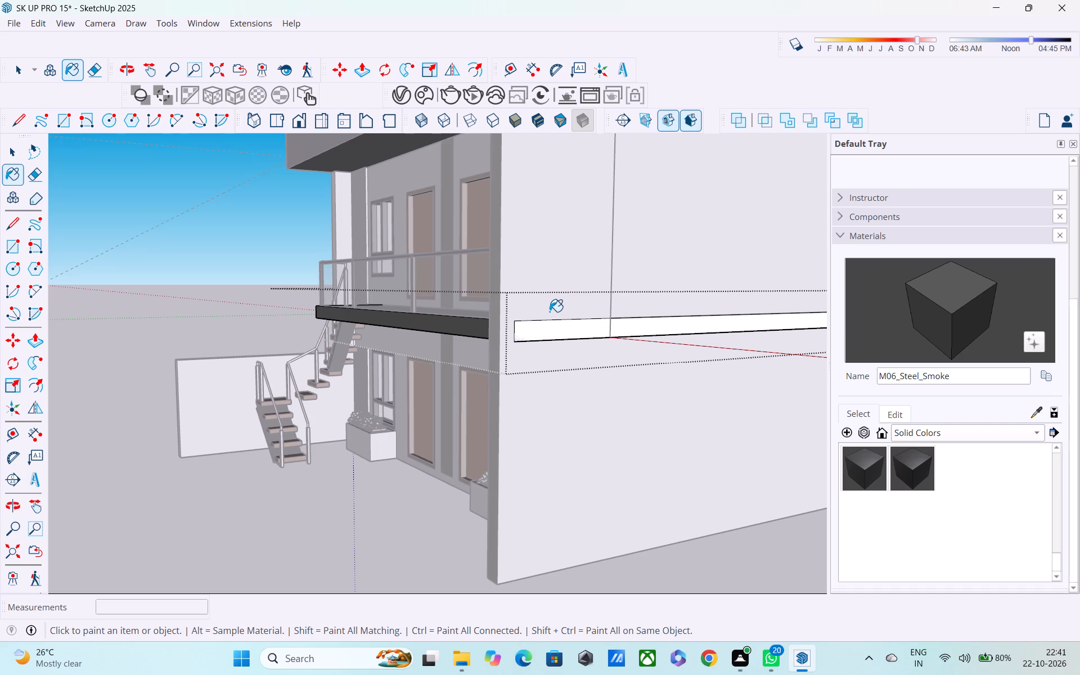
scroll(550, 312, "down", 1)
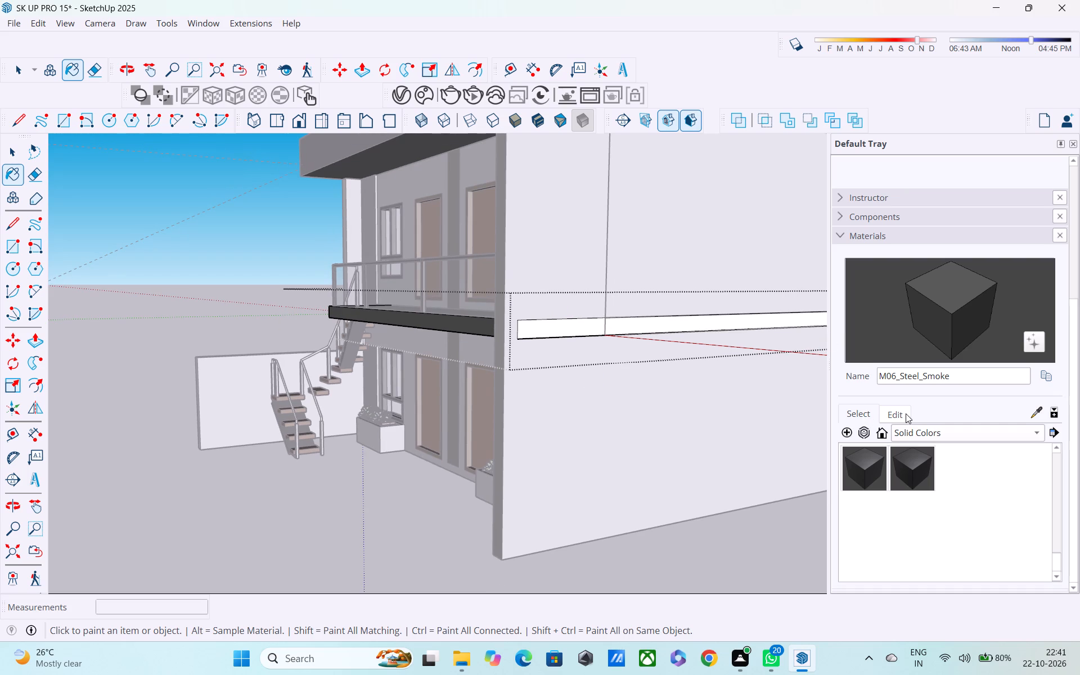
left_click(912, 432)
left_click(918, 425)
scroll(901, 461, "down", 14)
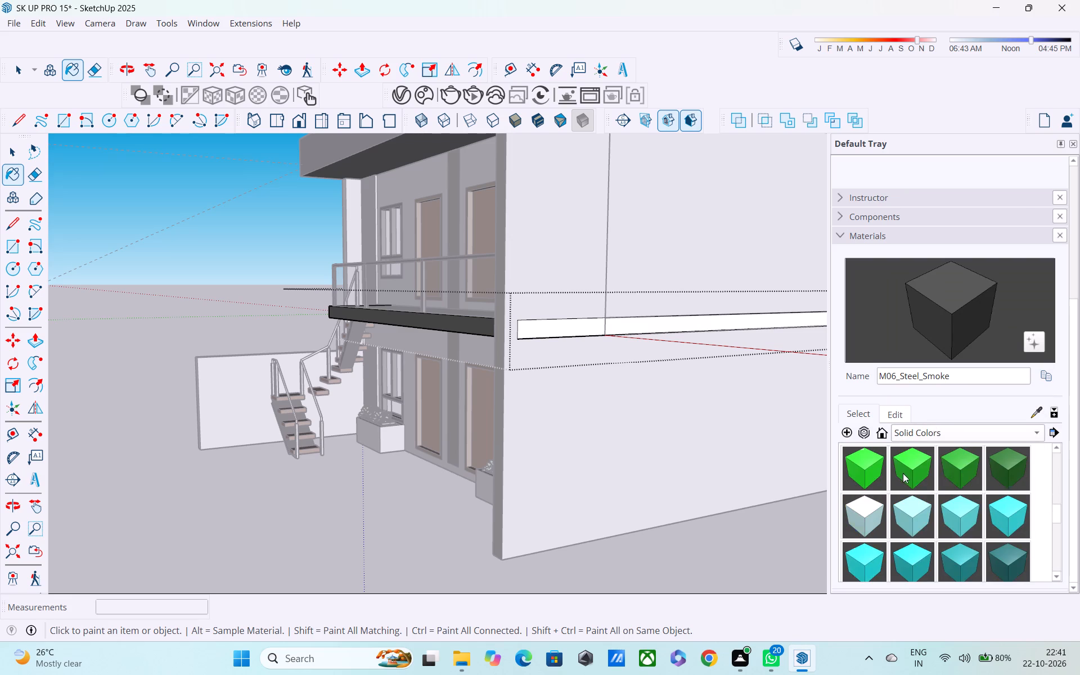
scroll(899, 490, "down", 2)
scroll(898, 492, "up", 1)
left_click(863, 478)
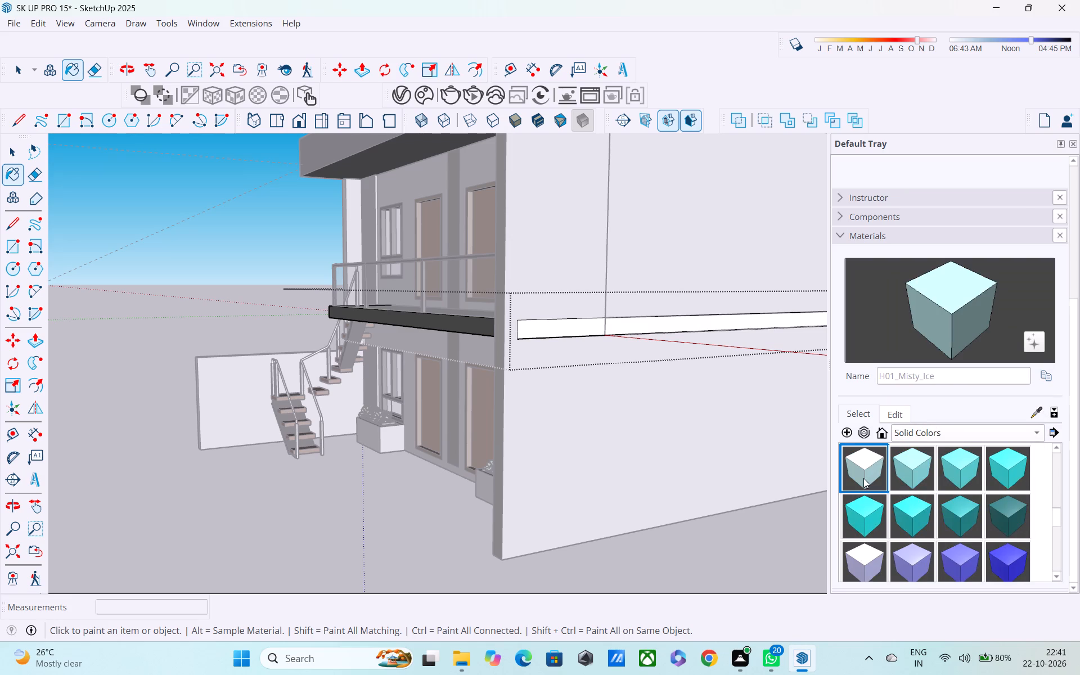
scroll(874, 481, "down", 2)
left_click(871, 554)
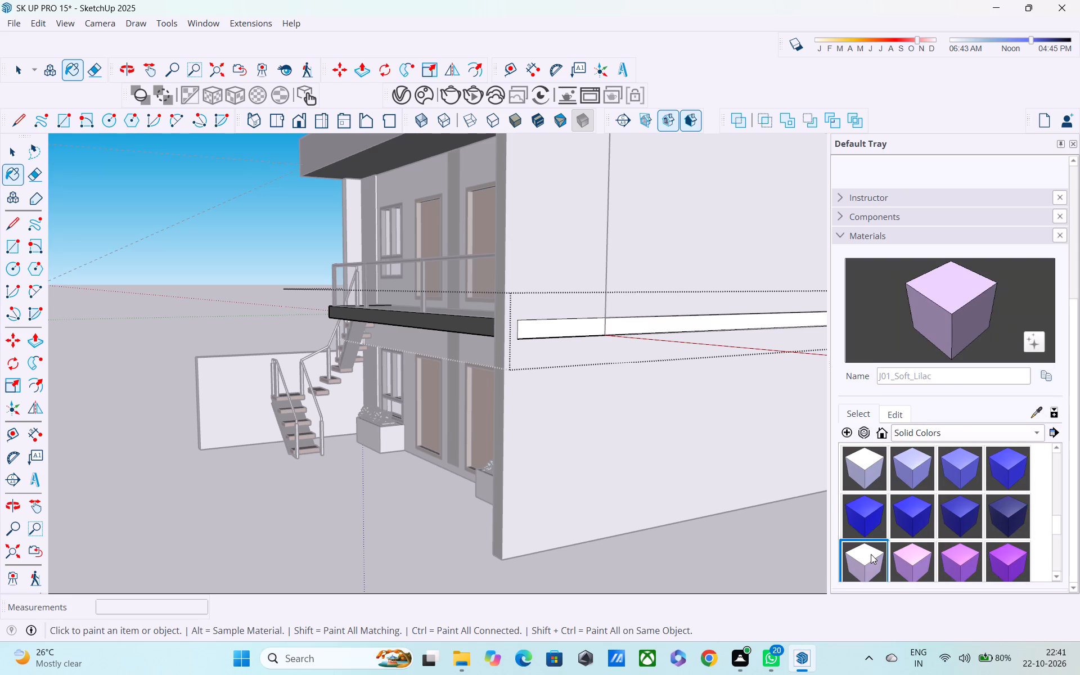
scroll(875, 529, "down", 4)
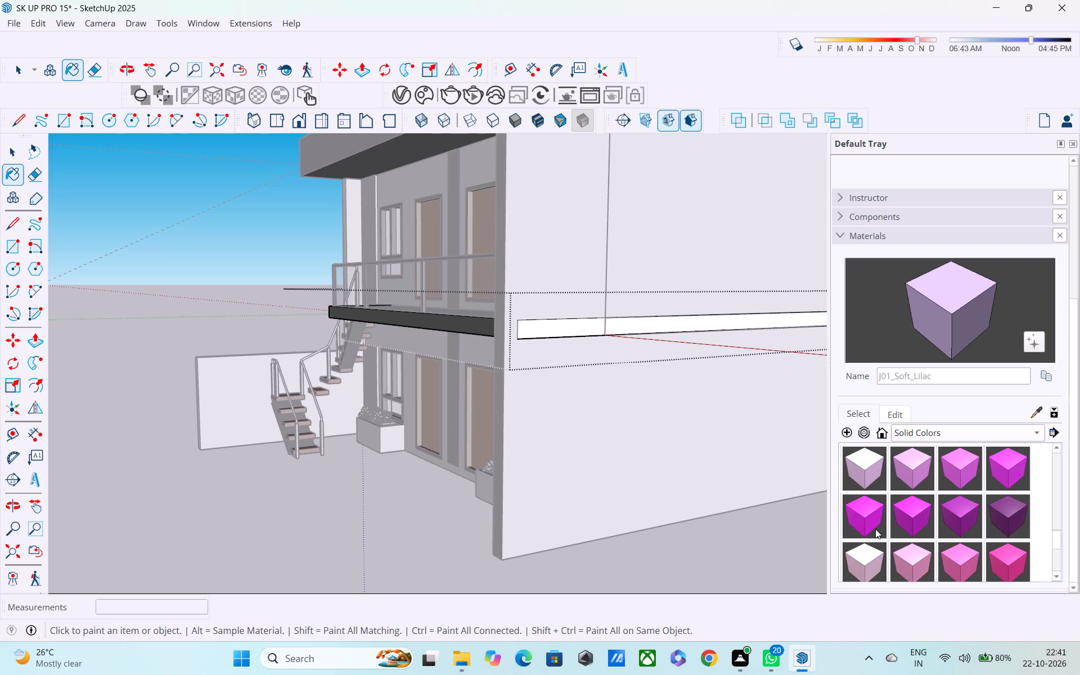
scroll(875, 529, "down", 2)
left_click(874, 549)
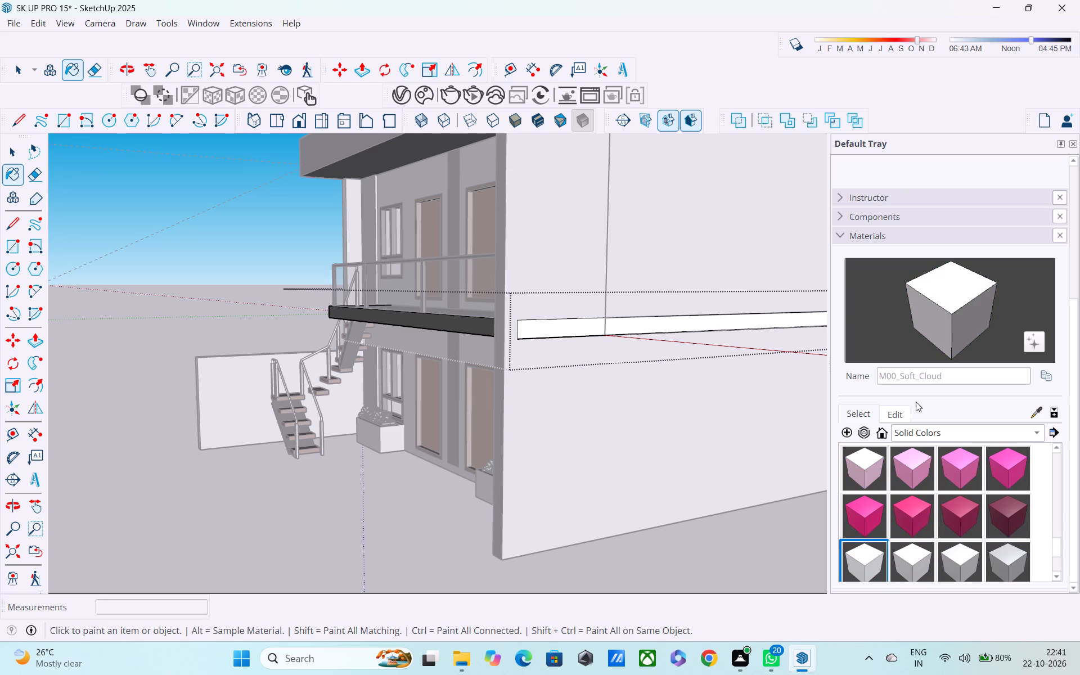
Close the balcony slab for editing and paint the free-standing stair wall, the stair-side wall and the front wall with M00_Soft_Cloud.
middle_click_drag(537, 441, 701, 418)
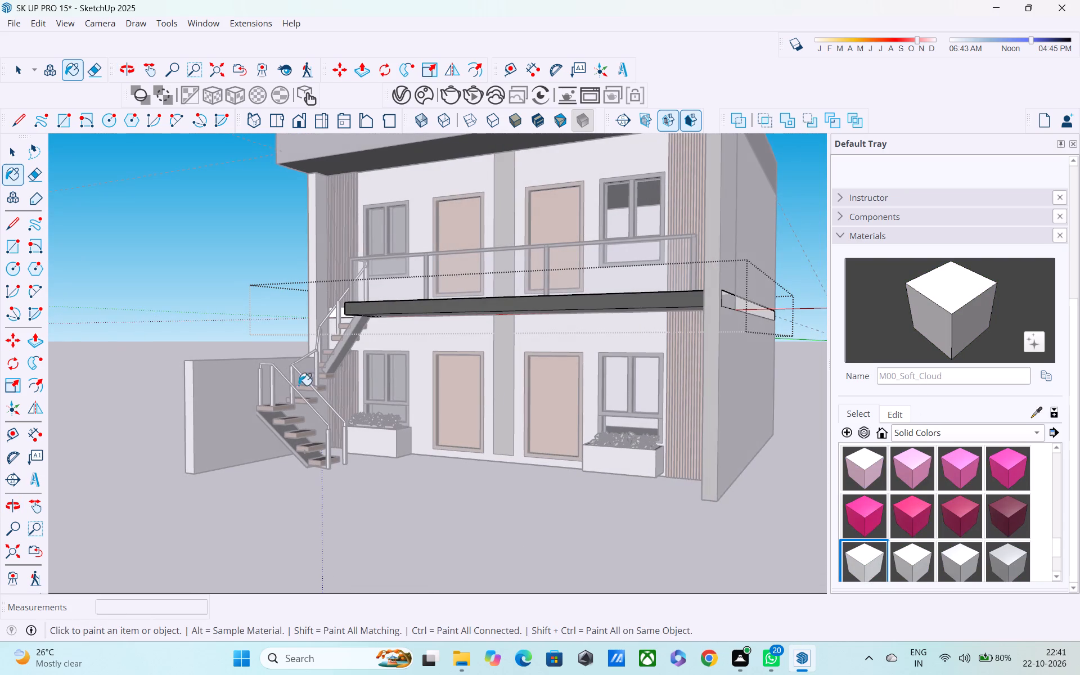
scroll(357, 394, "down", 1)
key("space")
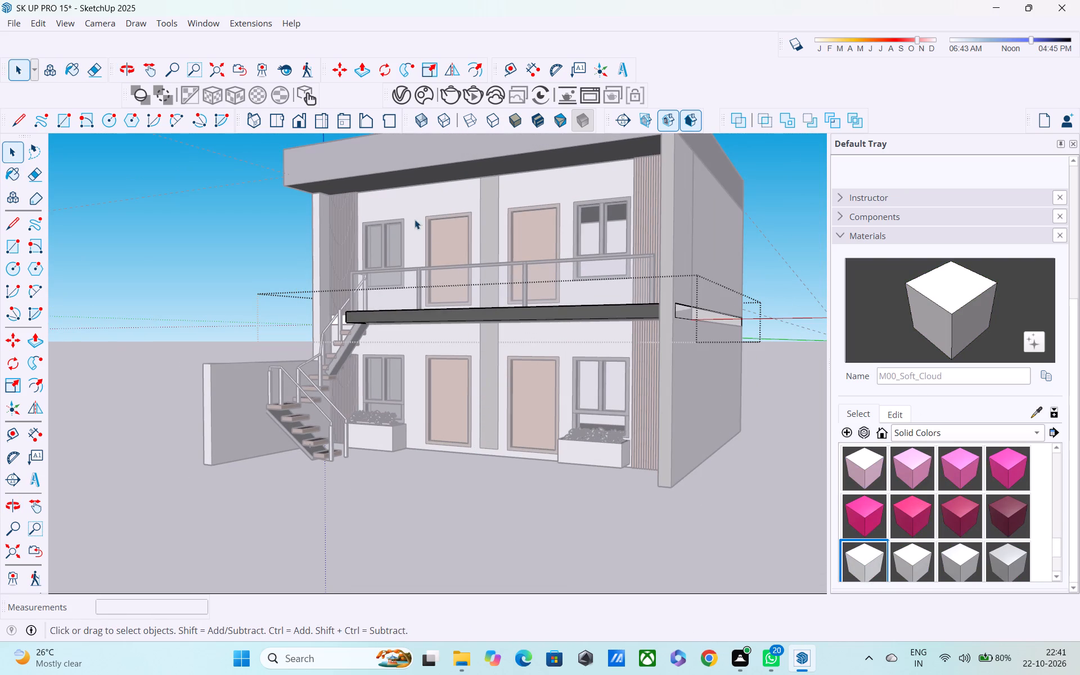
double_click(250, 220)
left_click(972, 294)
middle_click_drag(613, 375, 619, 384)
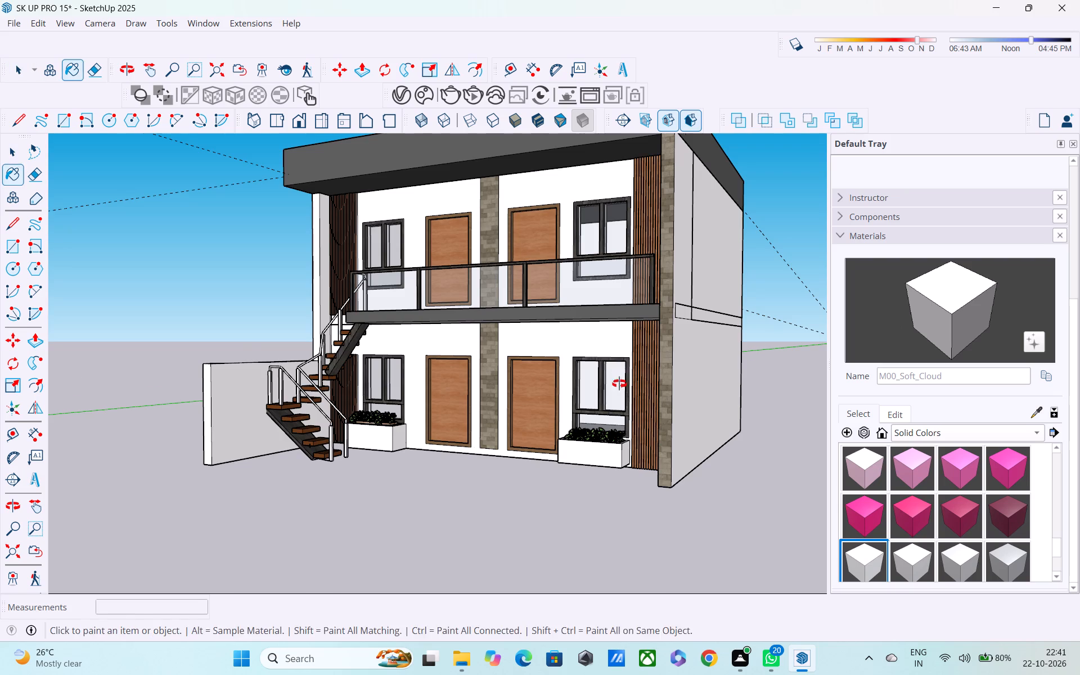
middle_click_drag(619, 384, 723, 461)
left_click(253, 395)
middle_click_drag(262, 422, 295, 436)
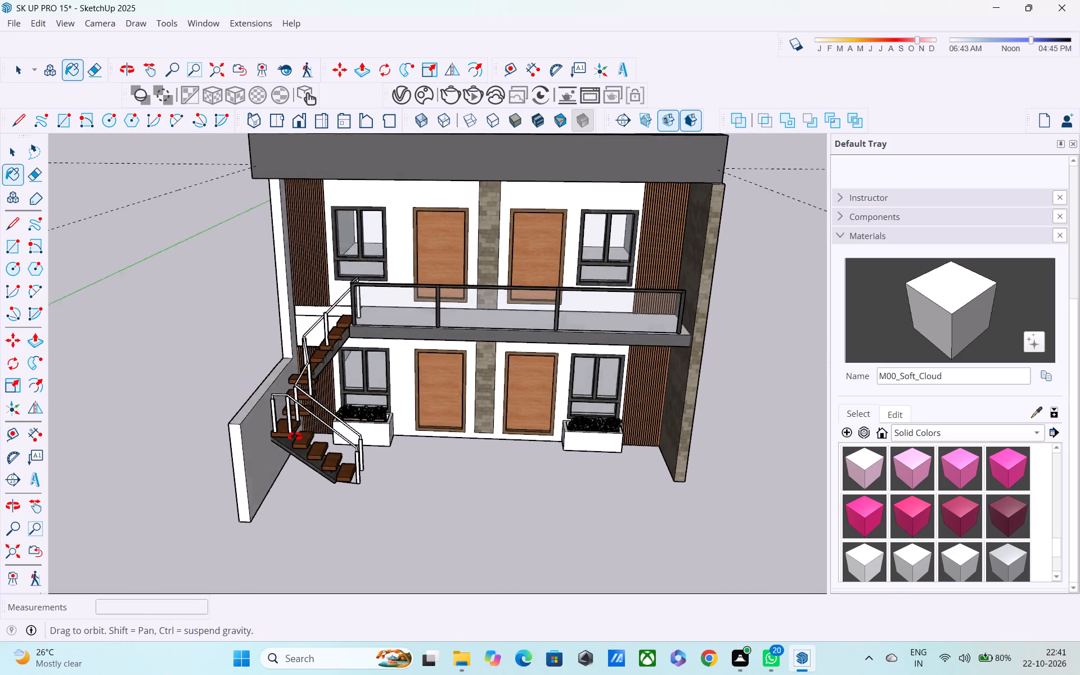
middle_click_drag(295, 436, 592, 315)
left_click(252, 252)
left_click_drag(268, 281, 269, 301)
left_click(245, 344)
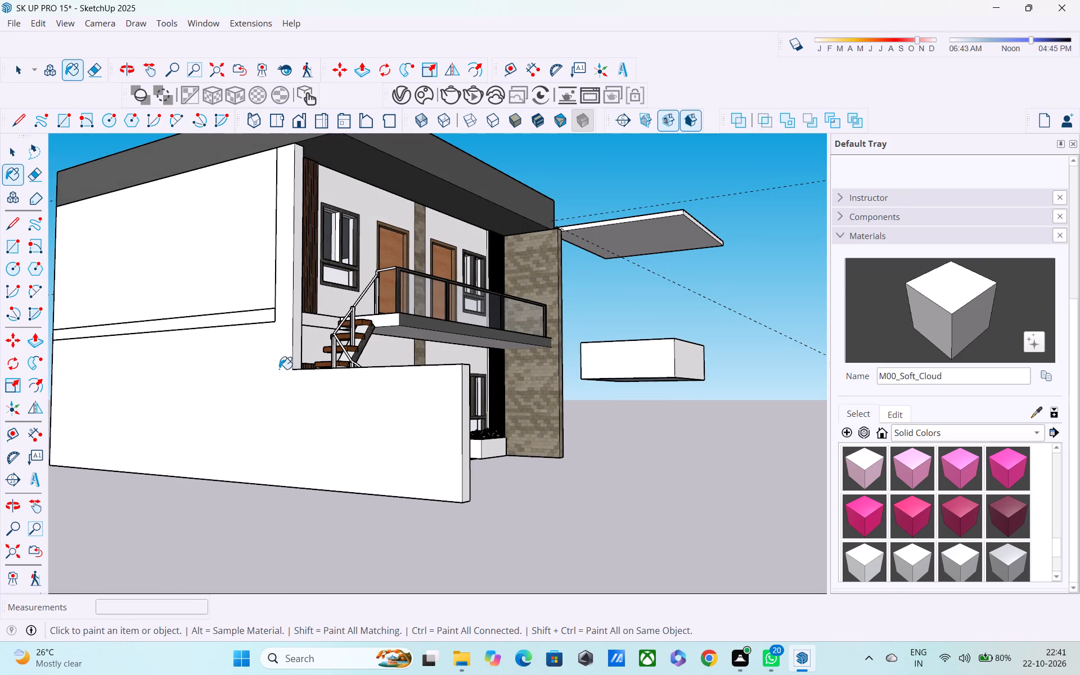
middle_click_drag(279, 369, 0, 449)
scroll(501, 366, "down", 3)
middle_click_drag(557, 343, 508, 298)
left_click(505, 225)
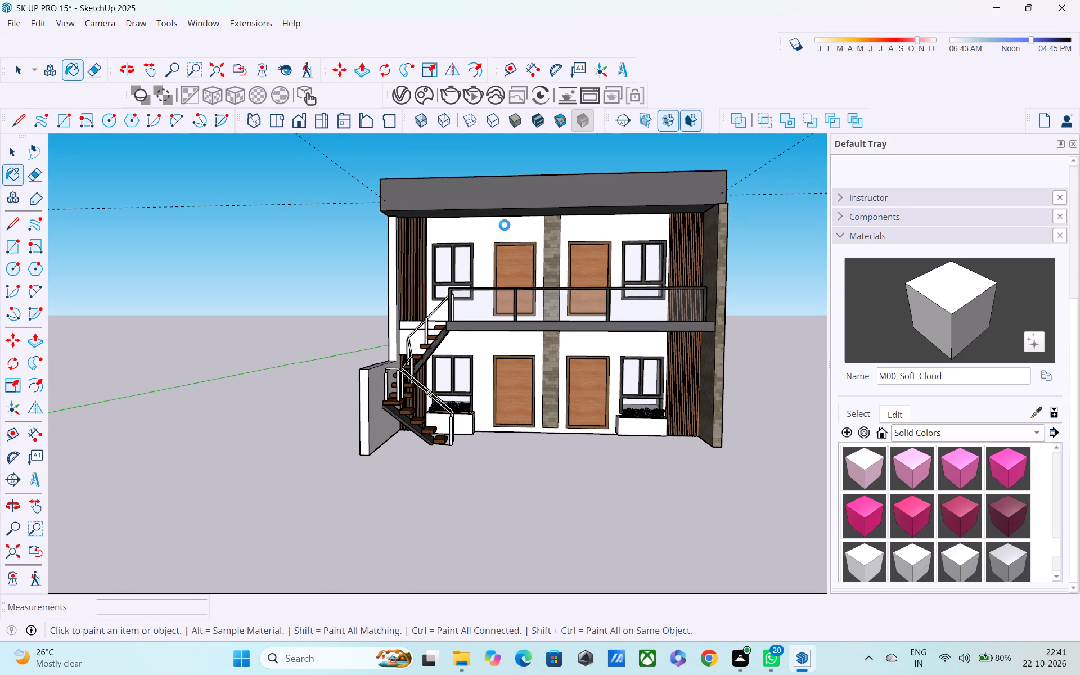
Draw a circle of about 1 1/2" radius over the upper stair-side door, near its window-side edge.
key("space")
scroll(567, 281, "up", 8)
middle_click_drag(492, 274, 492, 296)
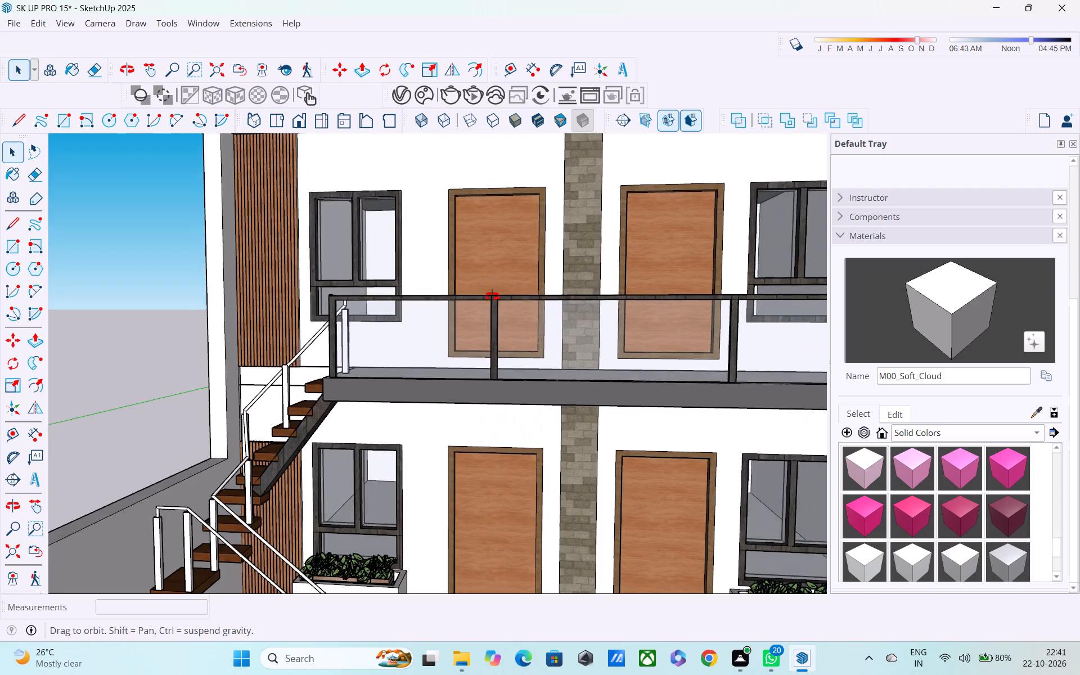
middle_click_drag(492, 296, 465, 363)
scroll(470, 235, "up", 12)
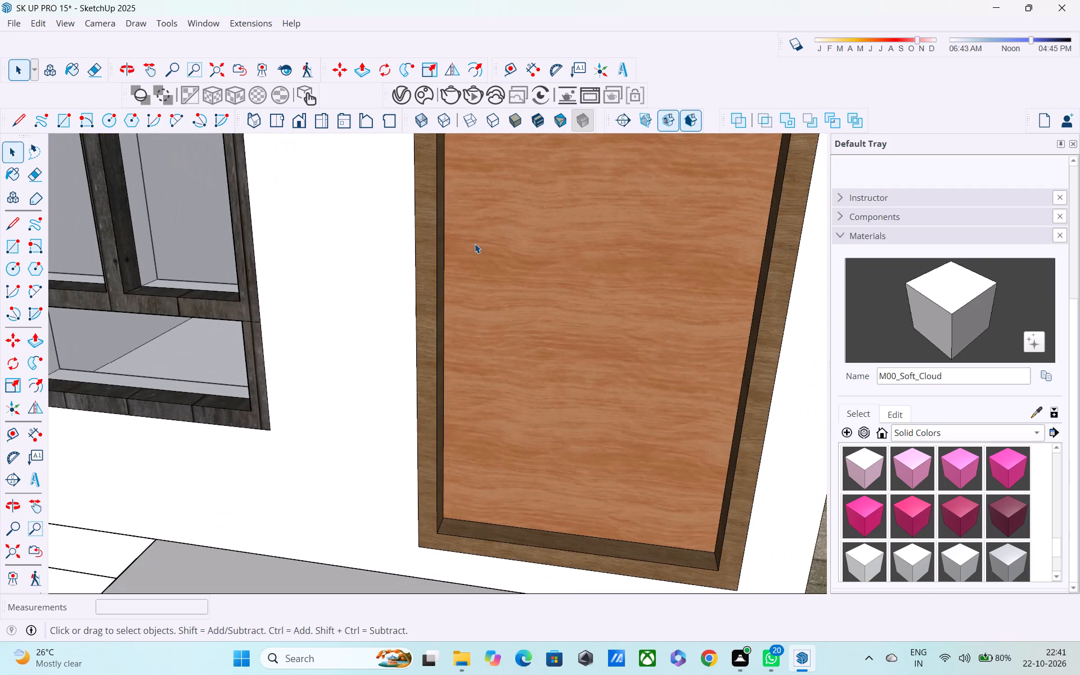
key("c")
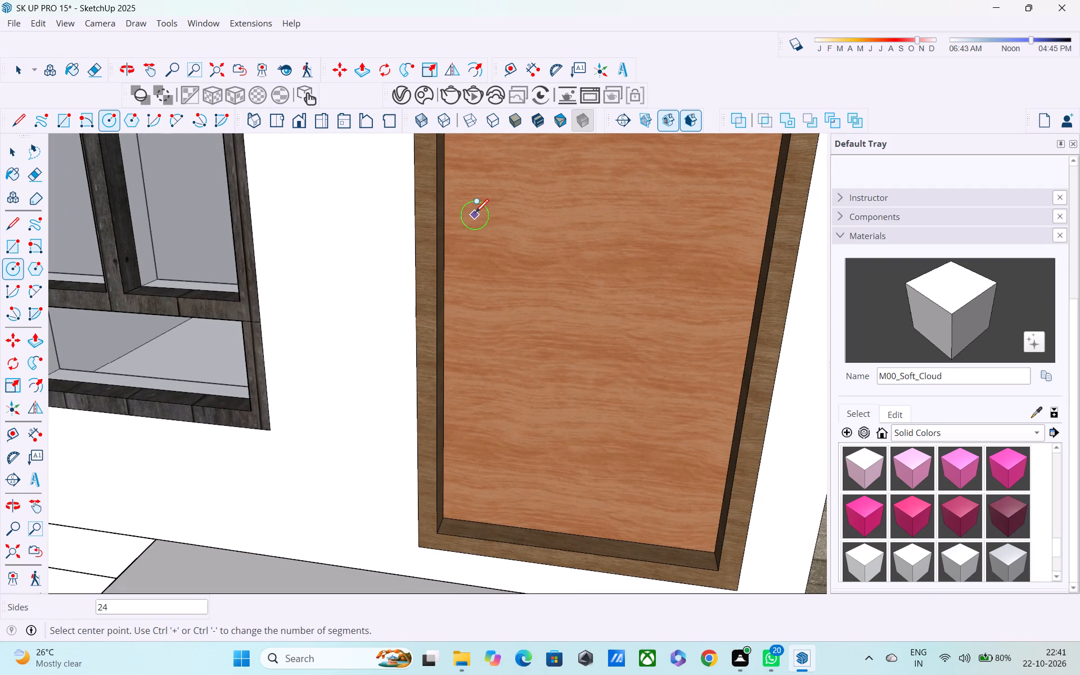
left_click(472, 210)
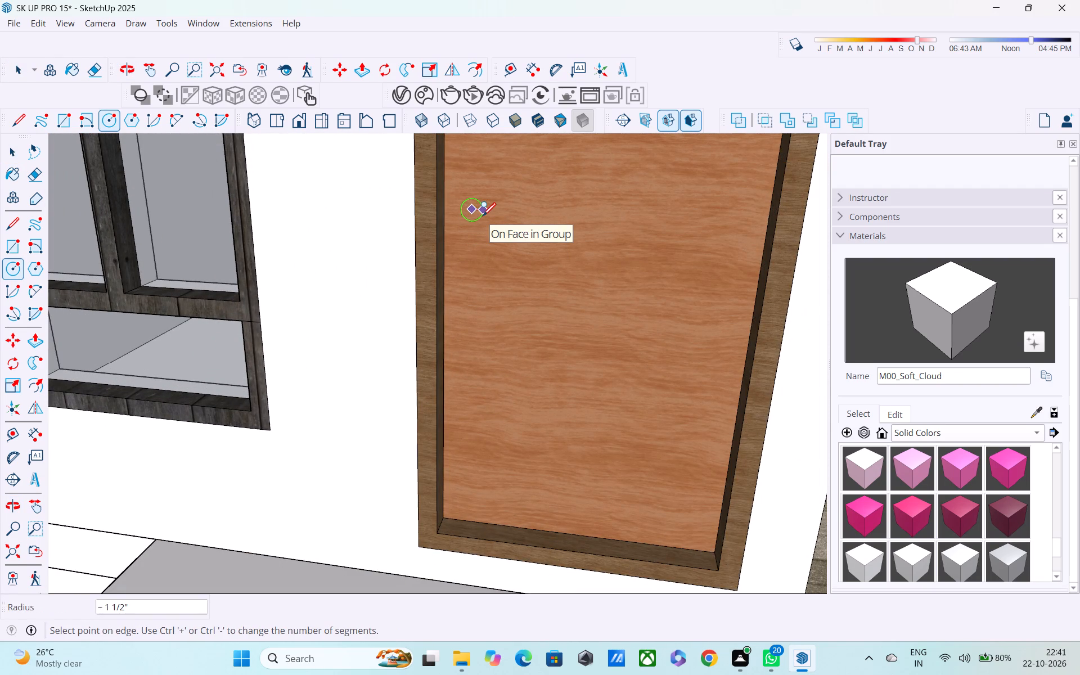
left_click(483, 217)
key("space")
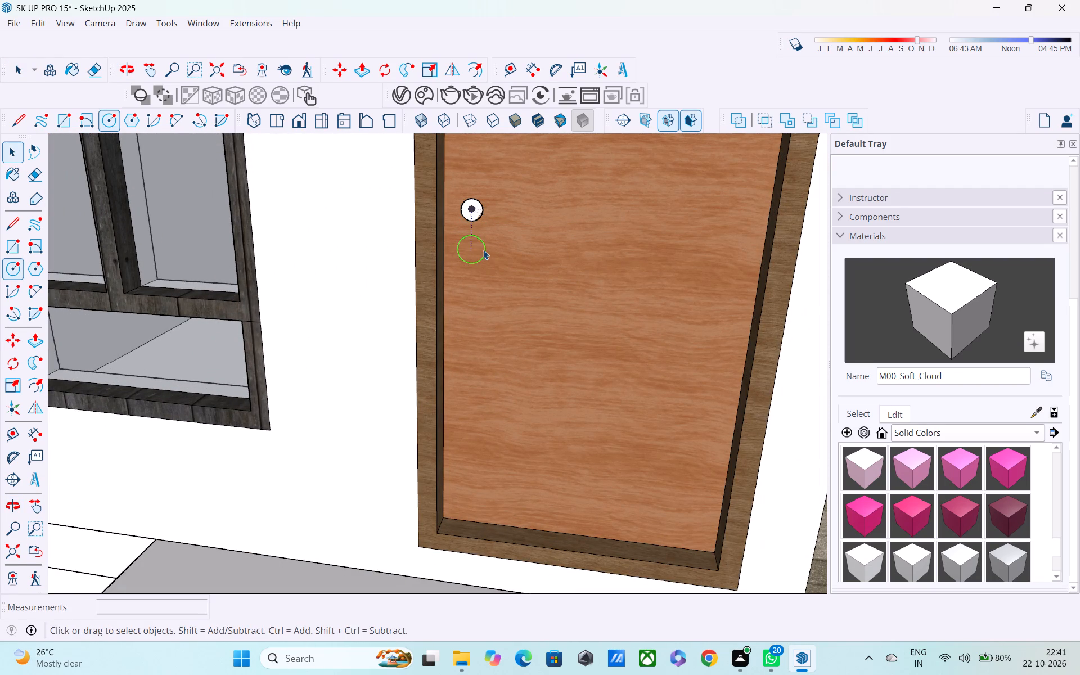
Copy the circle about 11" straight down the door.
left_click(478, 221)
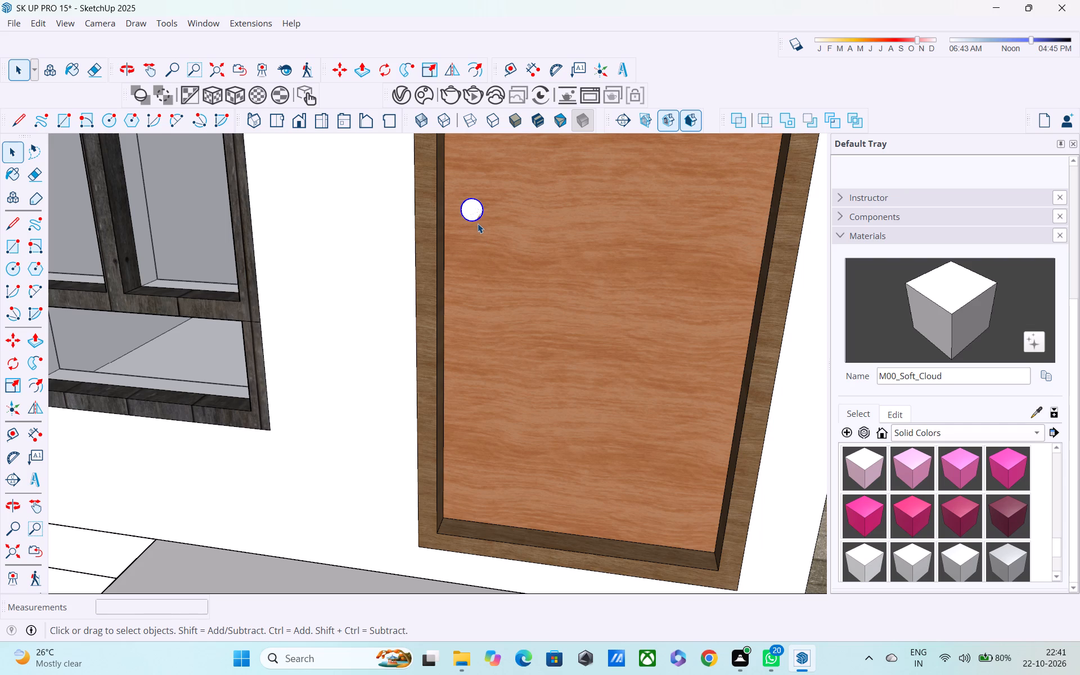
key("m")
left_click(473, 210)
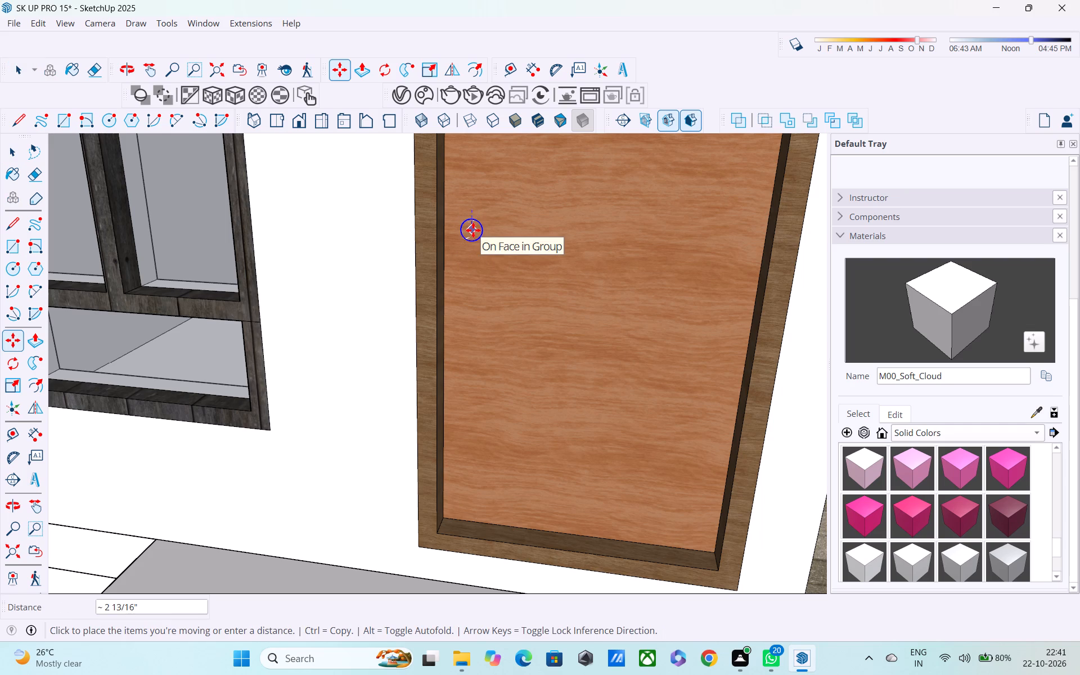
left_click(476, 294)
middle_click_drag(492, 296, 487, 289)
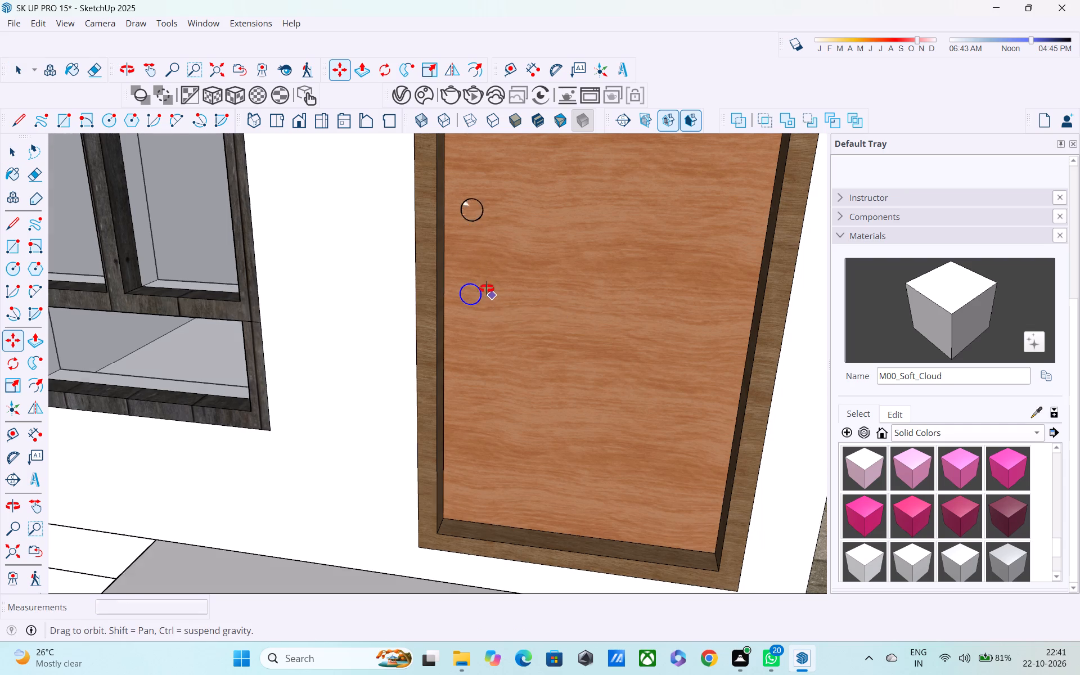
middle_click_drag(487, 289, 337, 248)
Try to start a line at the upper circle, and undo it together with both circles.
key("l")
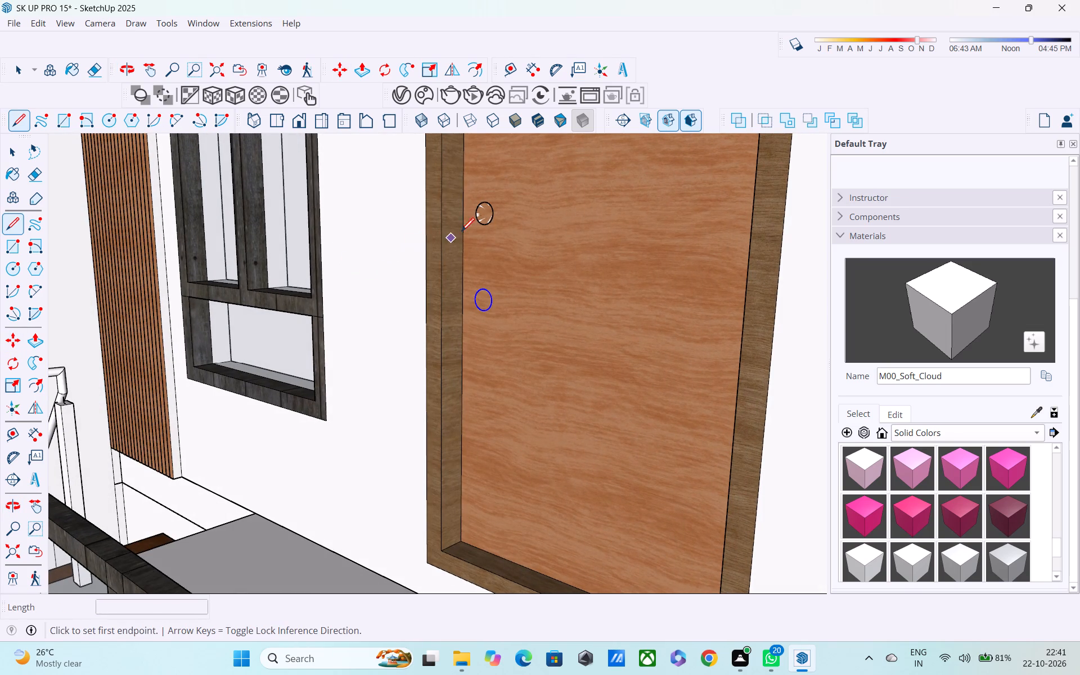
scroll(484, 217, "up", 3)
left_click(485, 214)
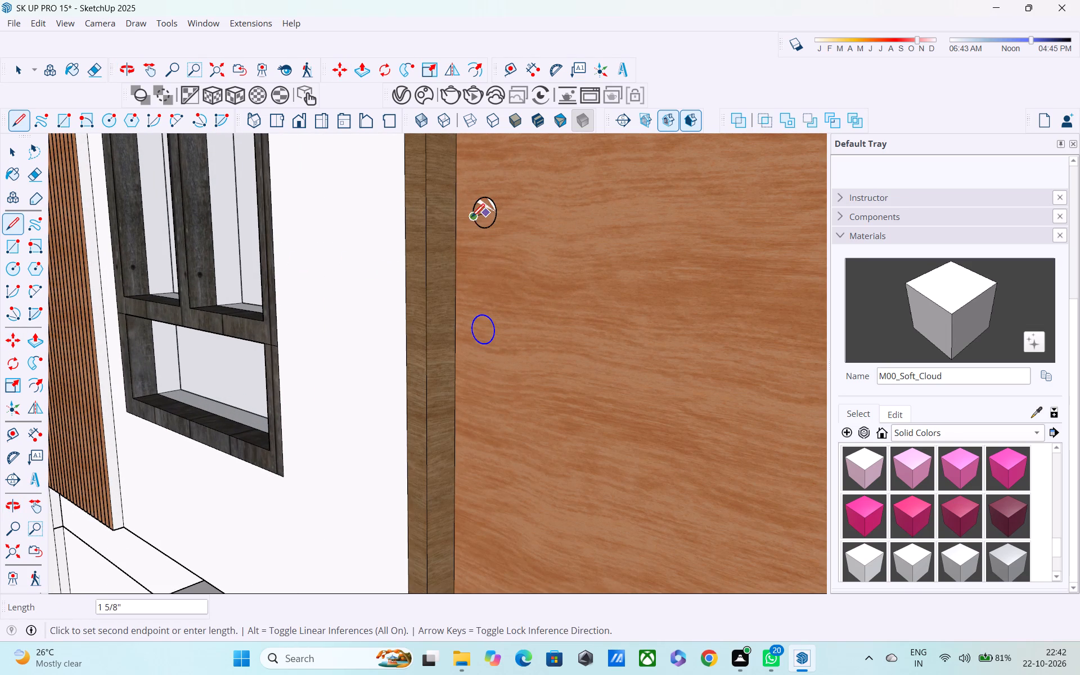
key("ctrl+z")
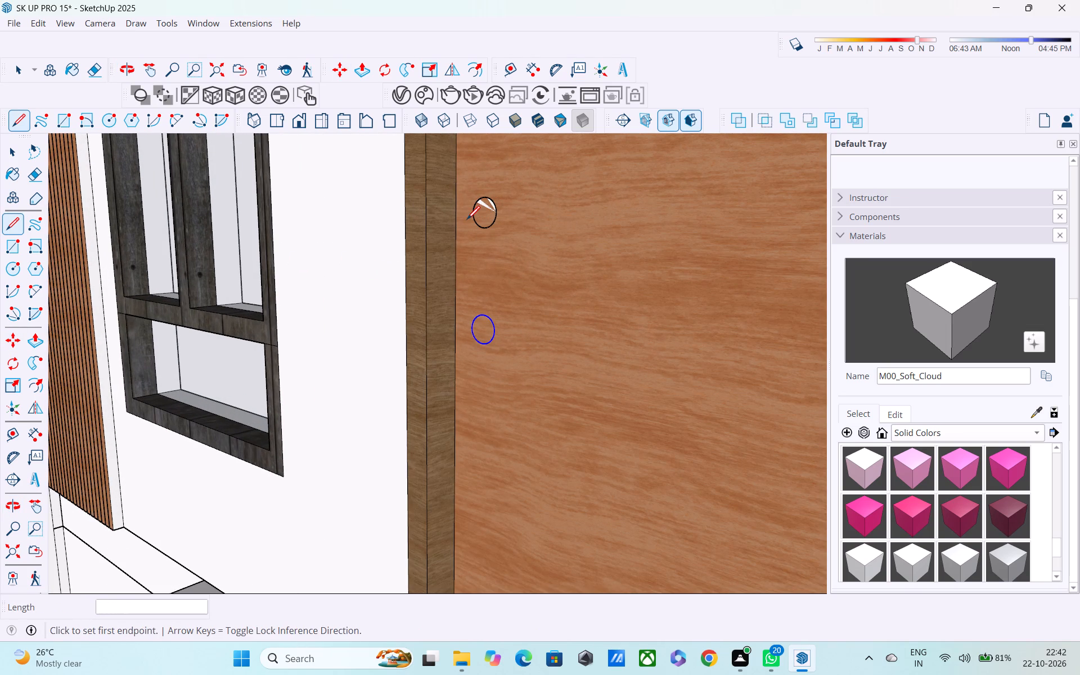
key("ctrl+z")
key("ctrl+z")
Open the upper stair-side door for editing and draw a circle of about 1 3/8" radius on its face near the window-side edge.
key("space")
double_click(507, 269)
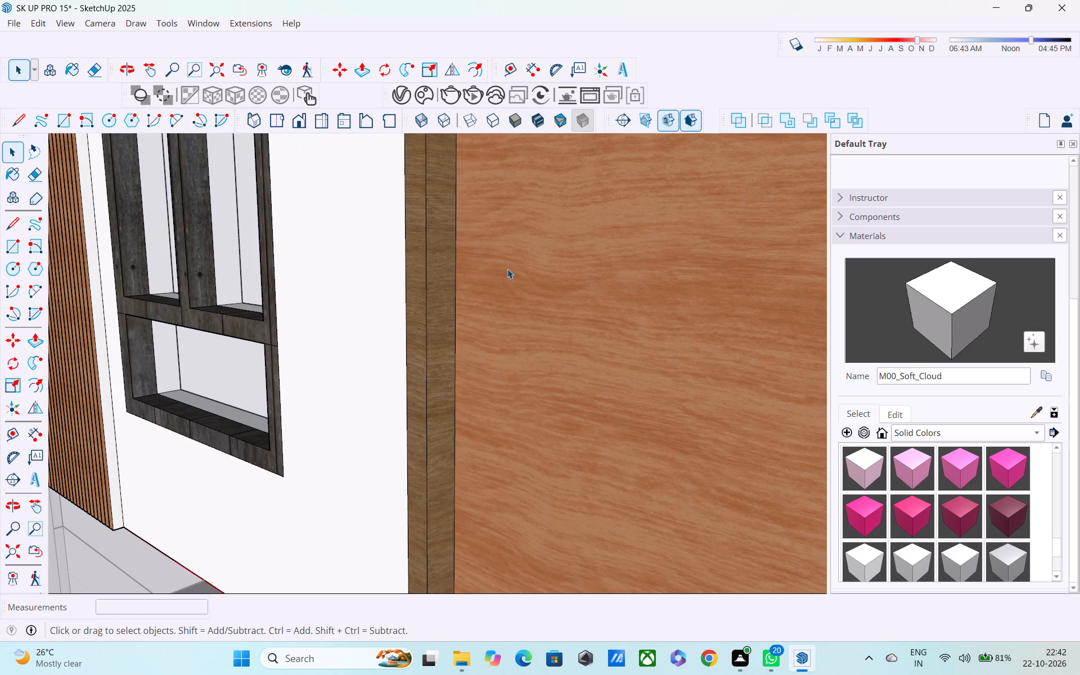
double_click(529, 275)
middle_click_drag(583, 314, 637, 307)
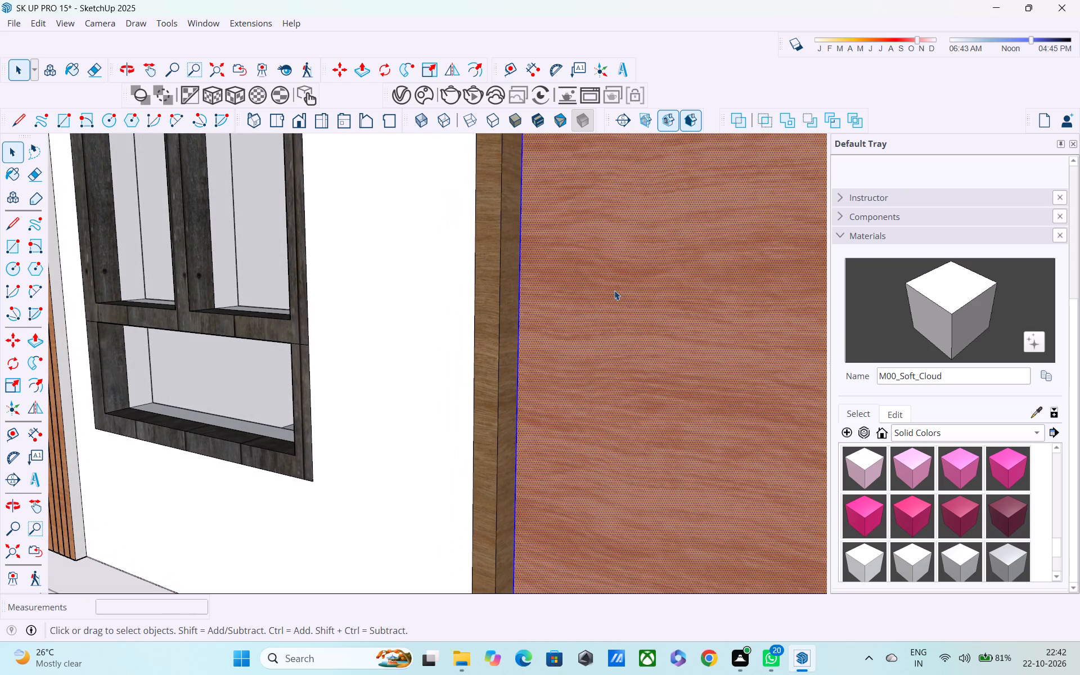
key("c")
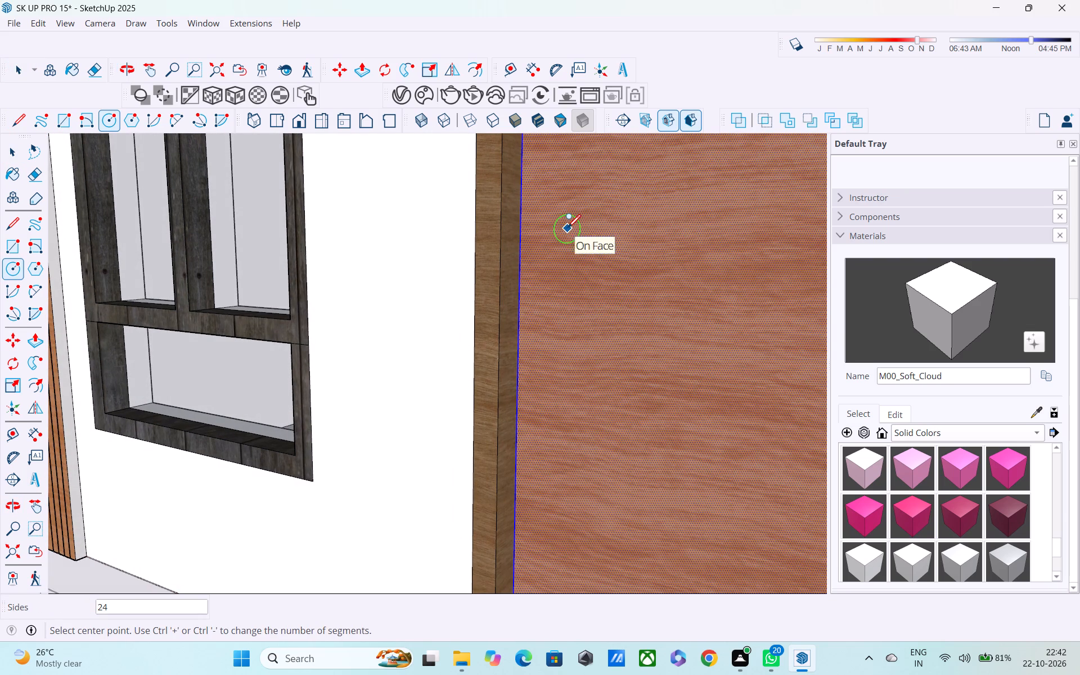
left_click(568, 231)
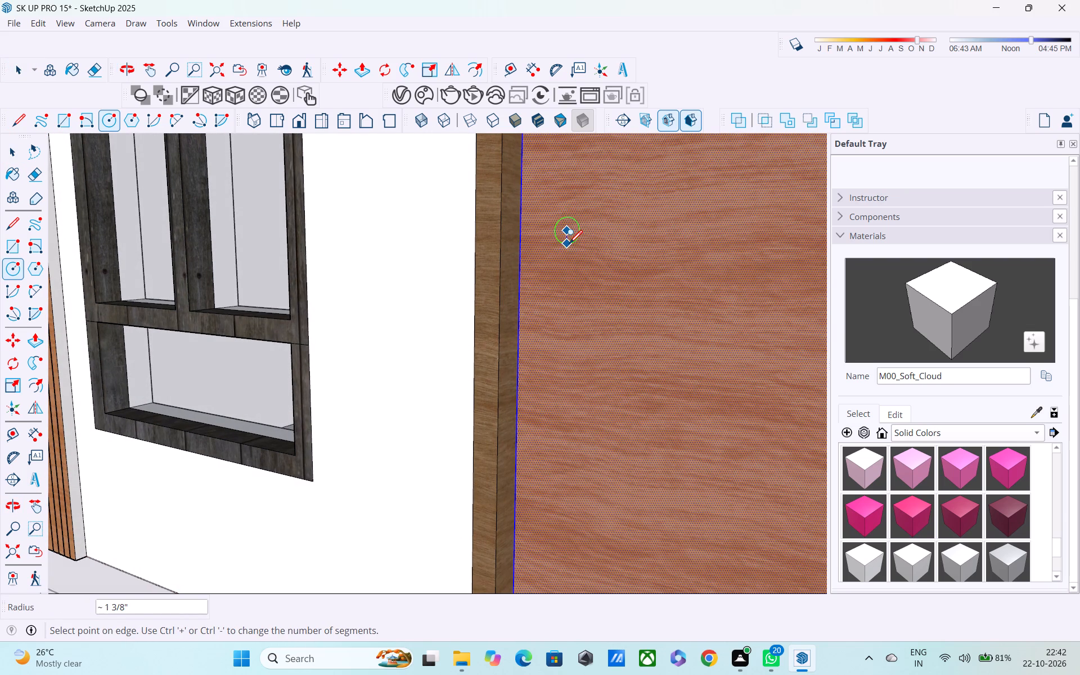
left_click(569, 245)
key("space")
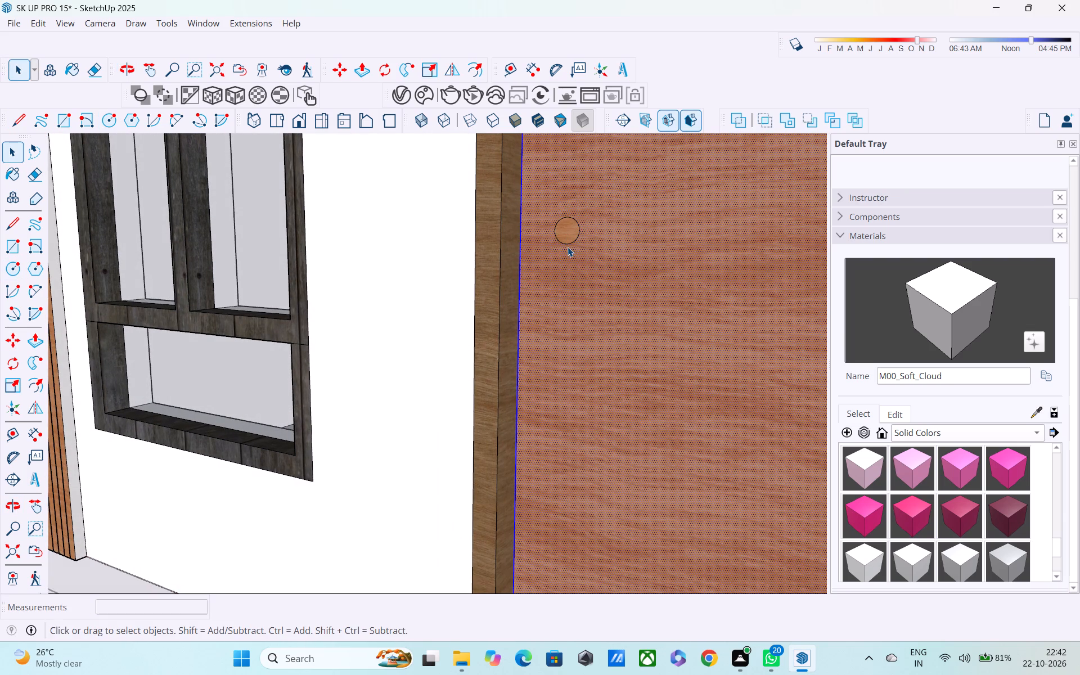
Copy the circle about 11 3/8" straight down the door face.
left_click(568, 244)
key("m")
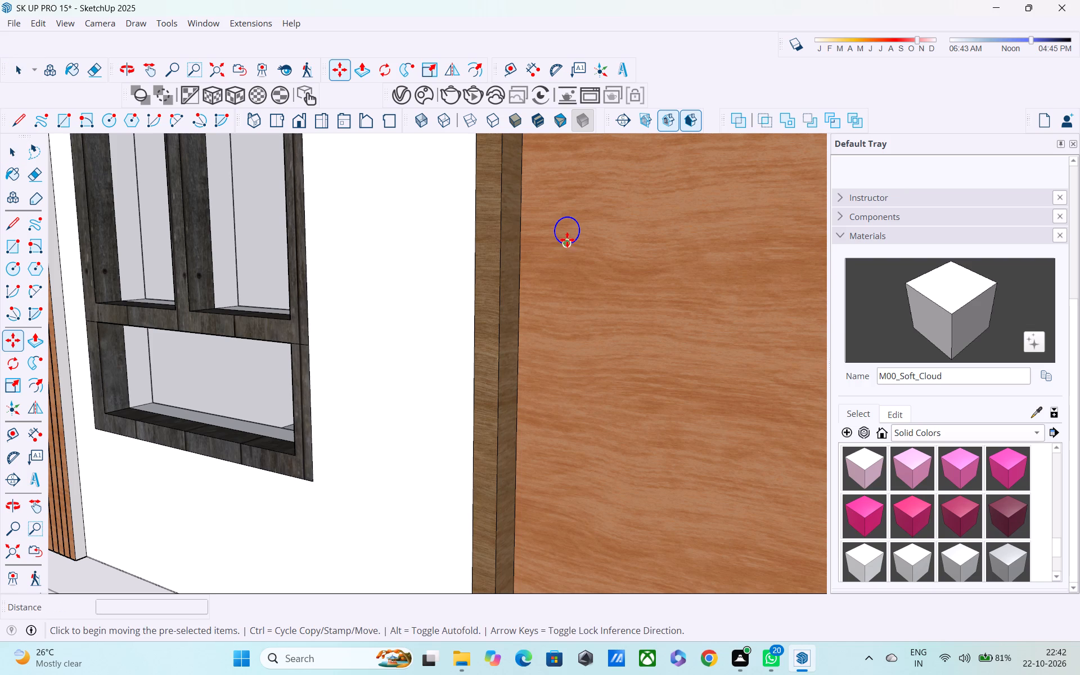
left_click(567, 232)
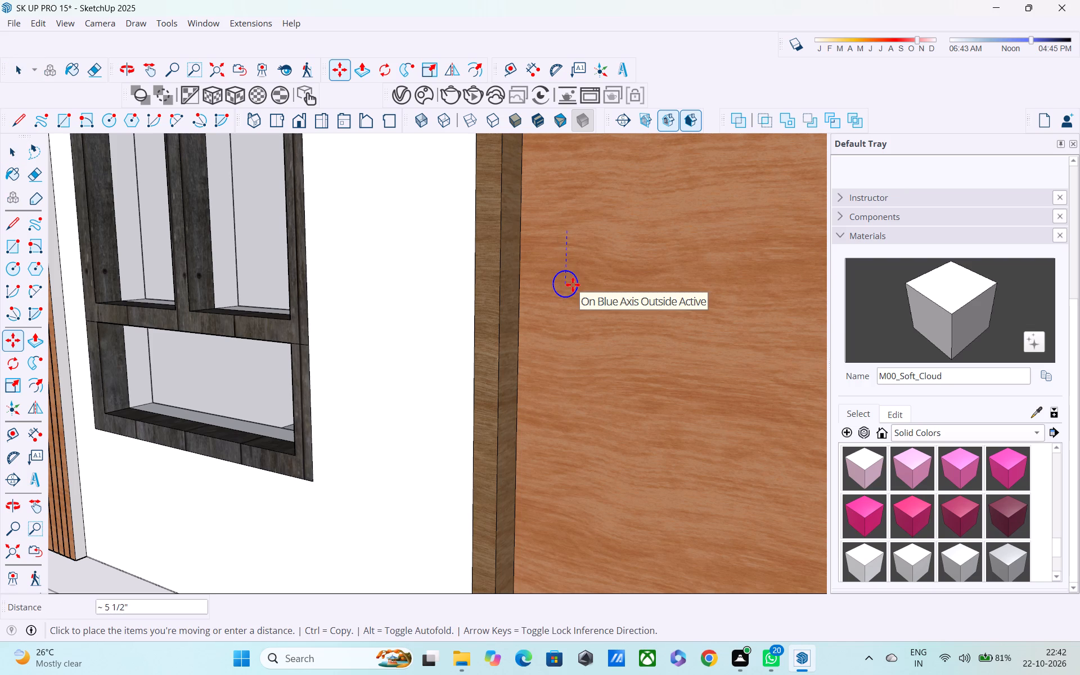
left_click(570, 339)
Draw a short line of about 3/4" from the upper circle's centre towards its edge on the door face.
key("l")
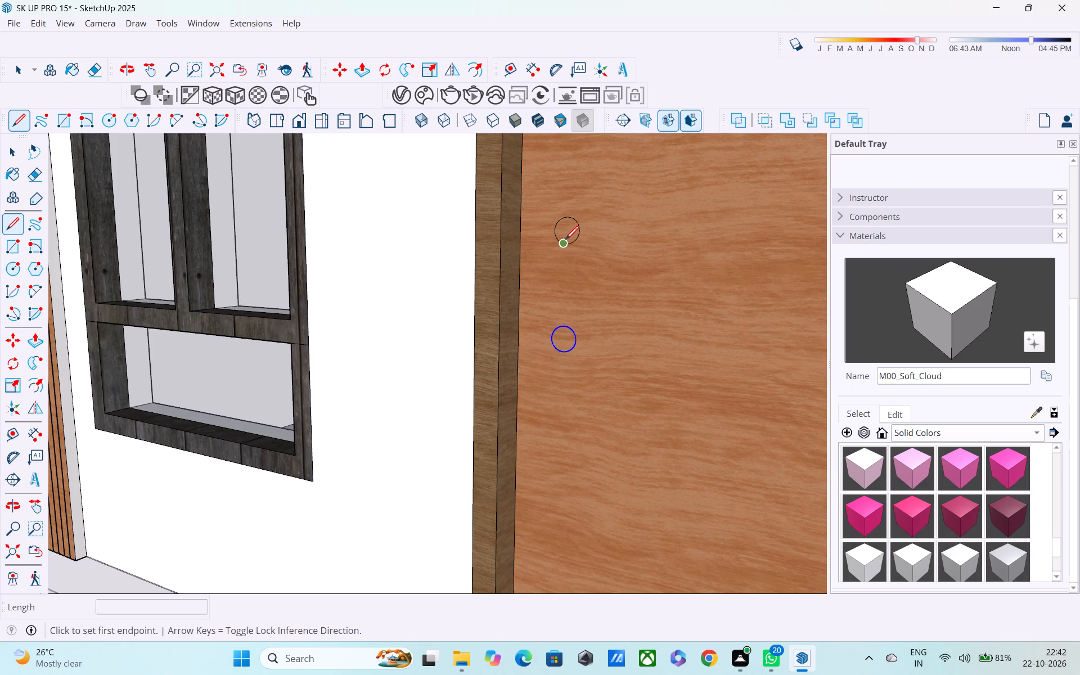
left_click(564, 237)
middle_click_drag(552, 241, 507, 255)
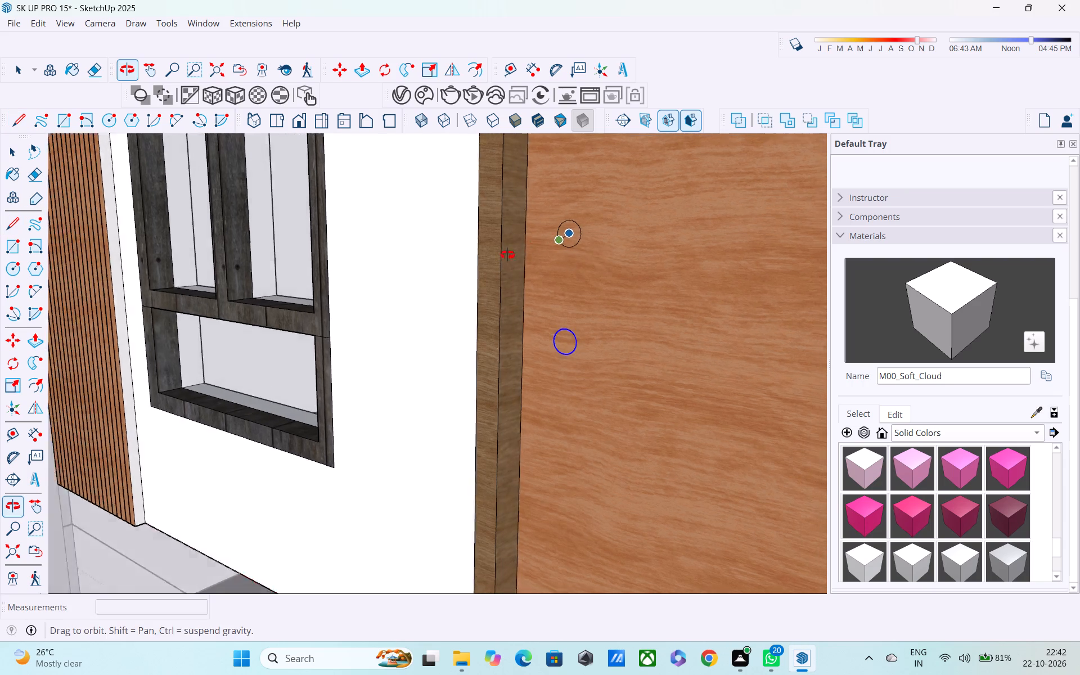
middle_click_drag(507, 255, 470, 264)
middle_click_drag(528, 243, 447, 247)
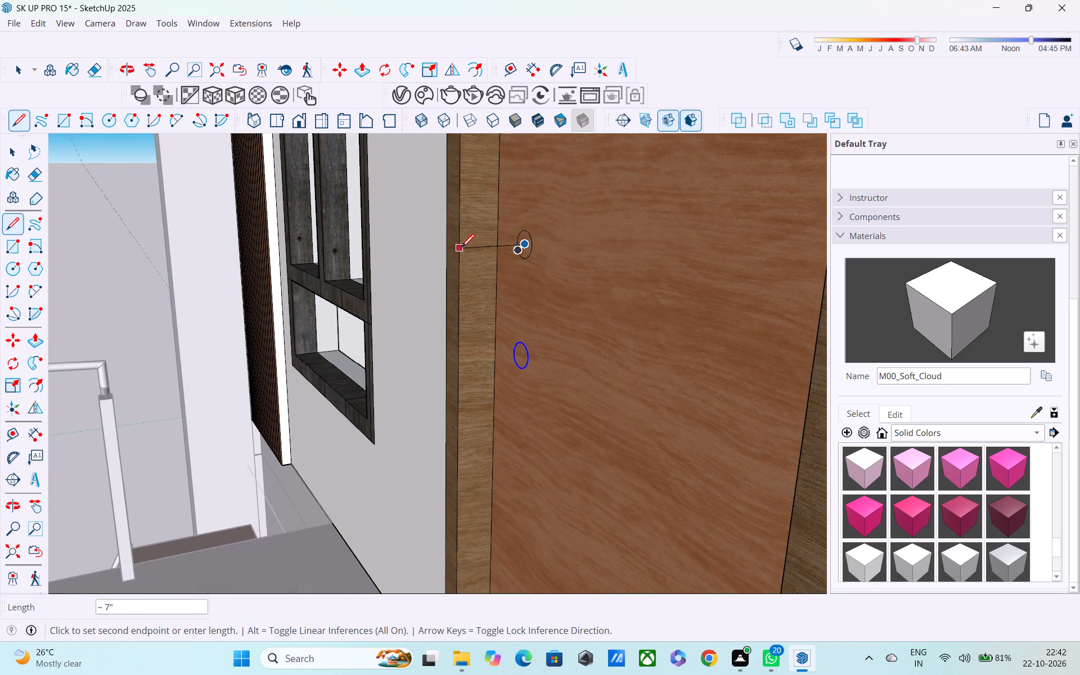
middle_click_drag(499, 269, 606, 265)
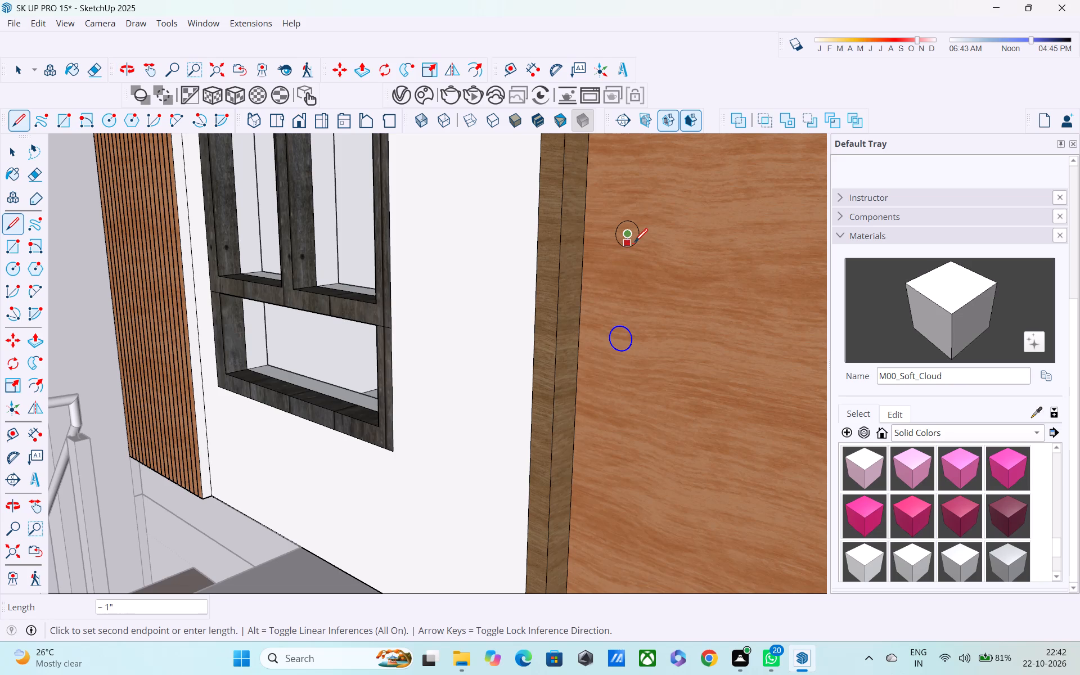
scroll(620, 240, "up", 3)
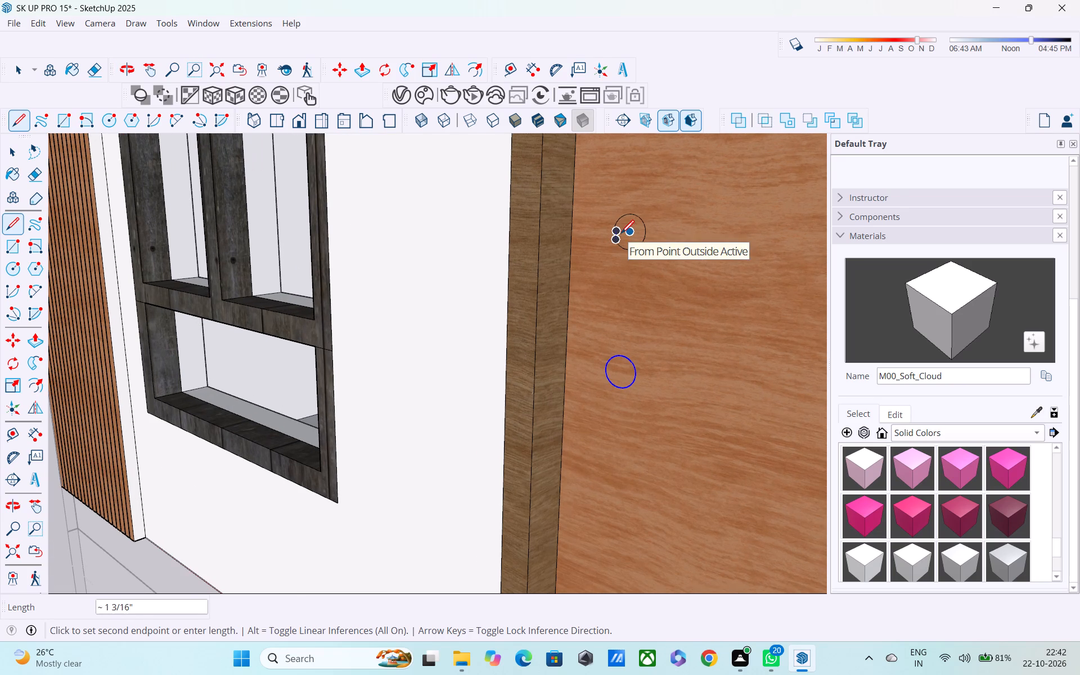
scroll(621, 235, "up", 6)
left_click(621, 232)
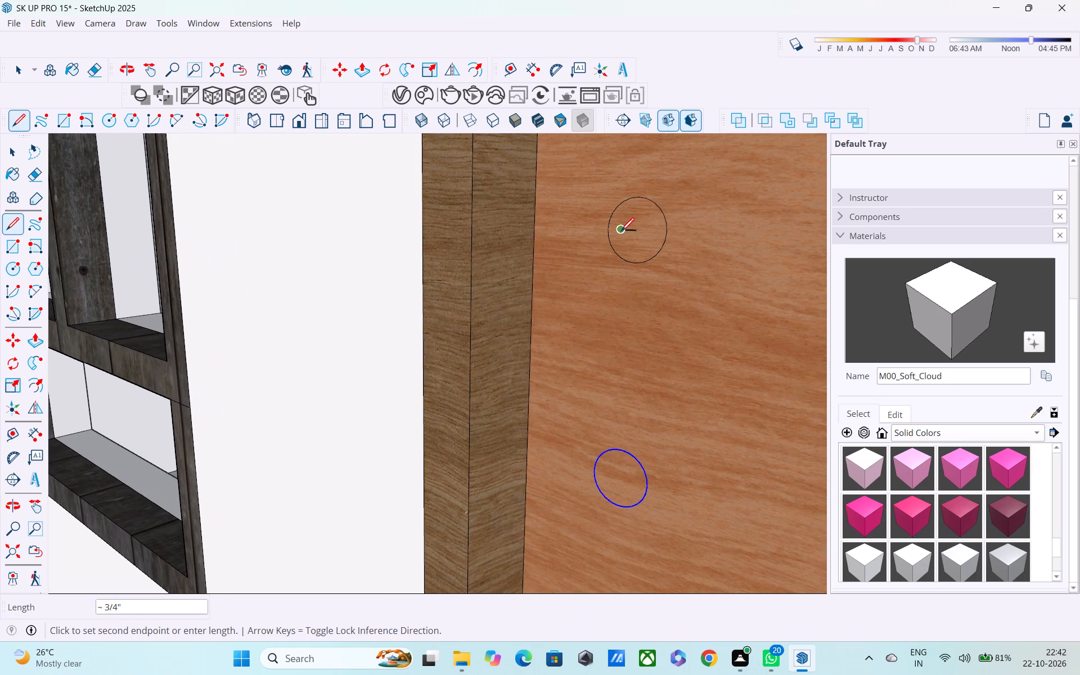
left_click(631, 233)
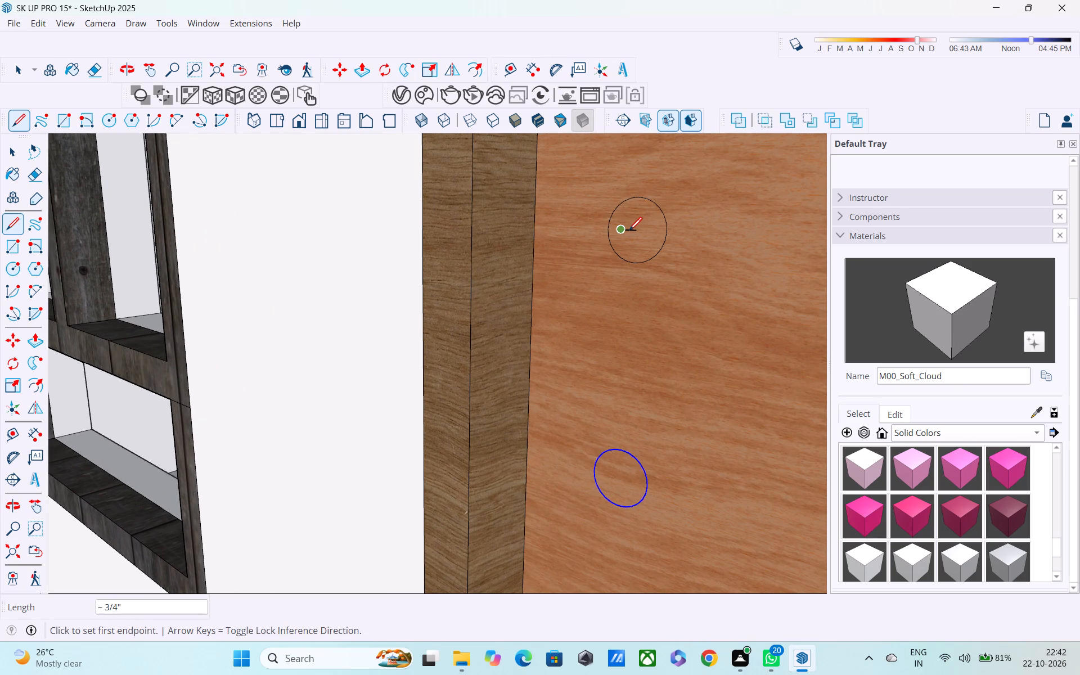
Draw a line about 5 1/2" long from the upper circle's centre, straight out perpendicular to the door face.
left_click(634, 235)
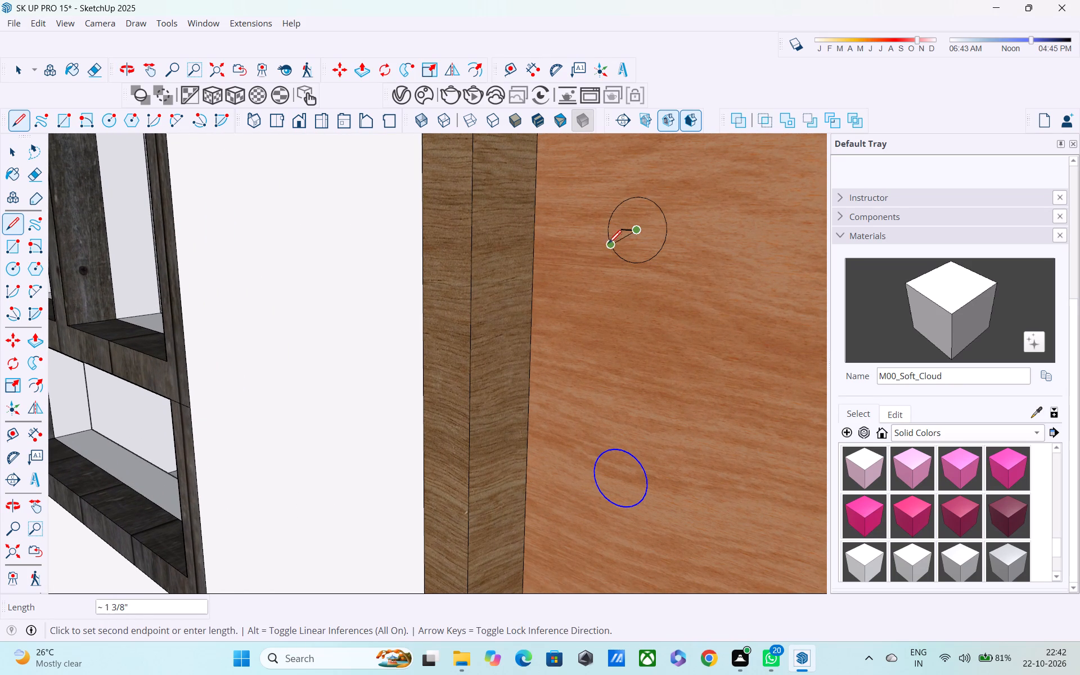
middle_click_drag(631, 250, 644, 250)
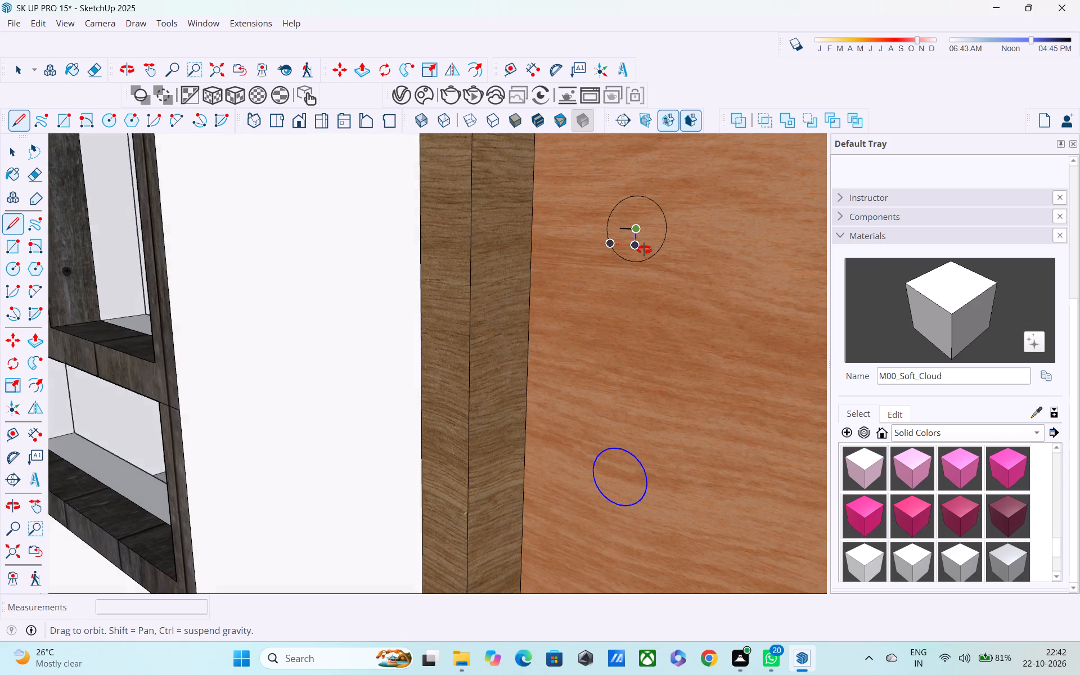
middle_click_drag(644, 250, 825, 210)
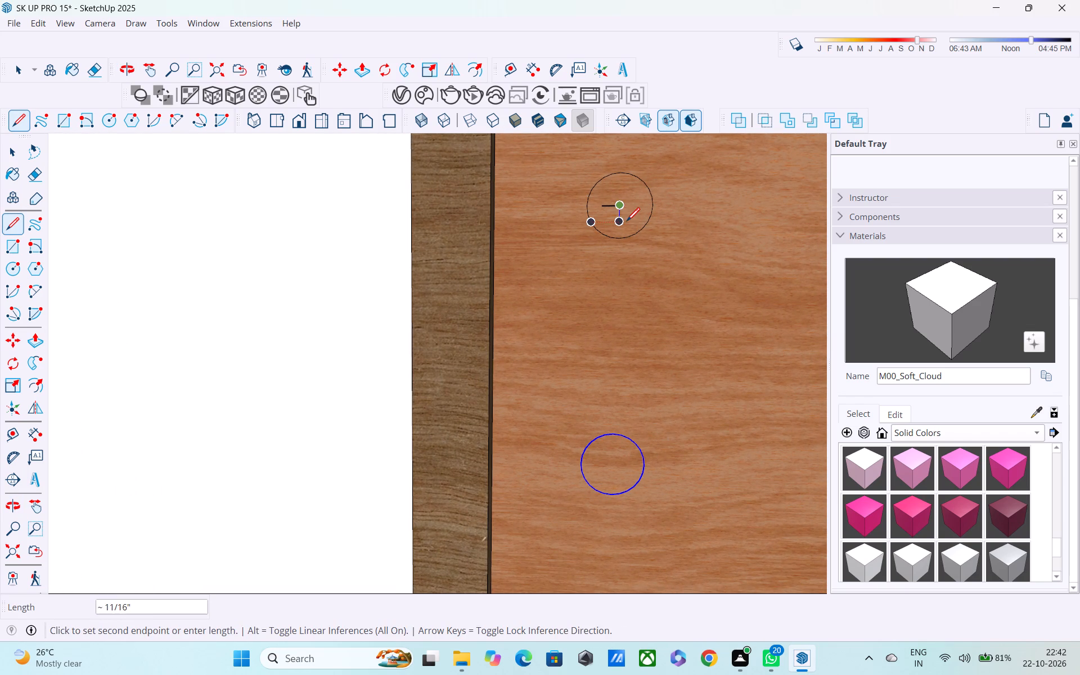
middle_click_drag(624, 220, 309, 282)
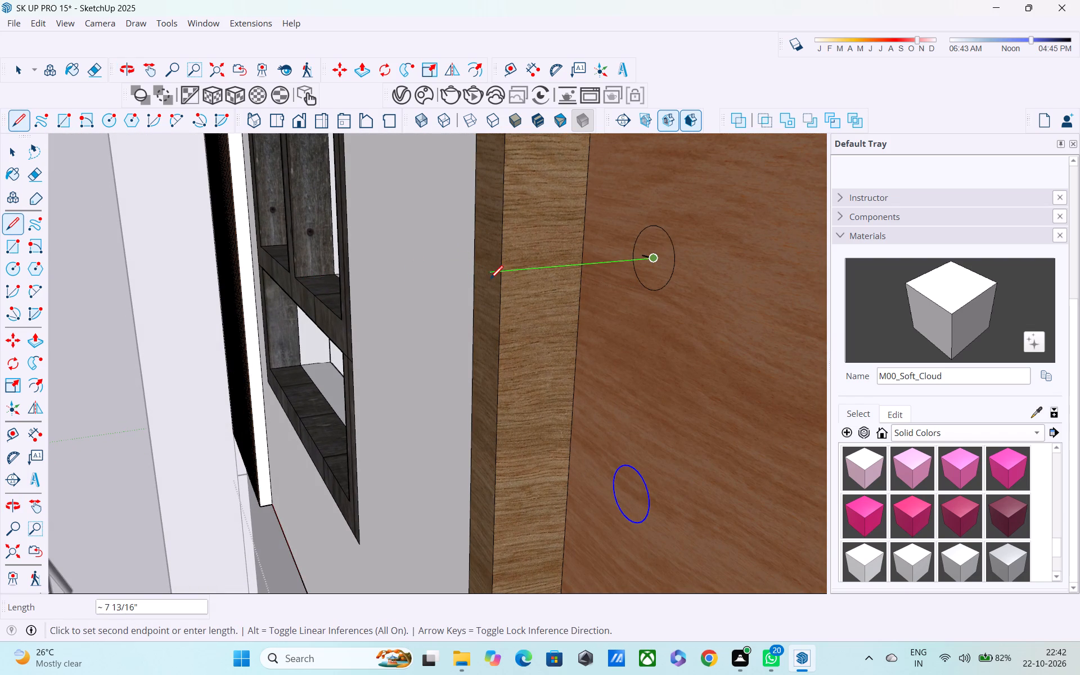
left_click(542, 271)
Extend the handle path vertically down past the lower circle's level, and link it to that circle's centre with a slanted and a perpendicular line.
middle_click_drag(583, 464, 574, 397)
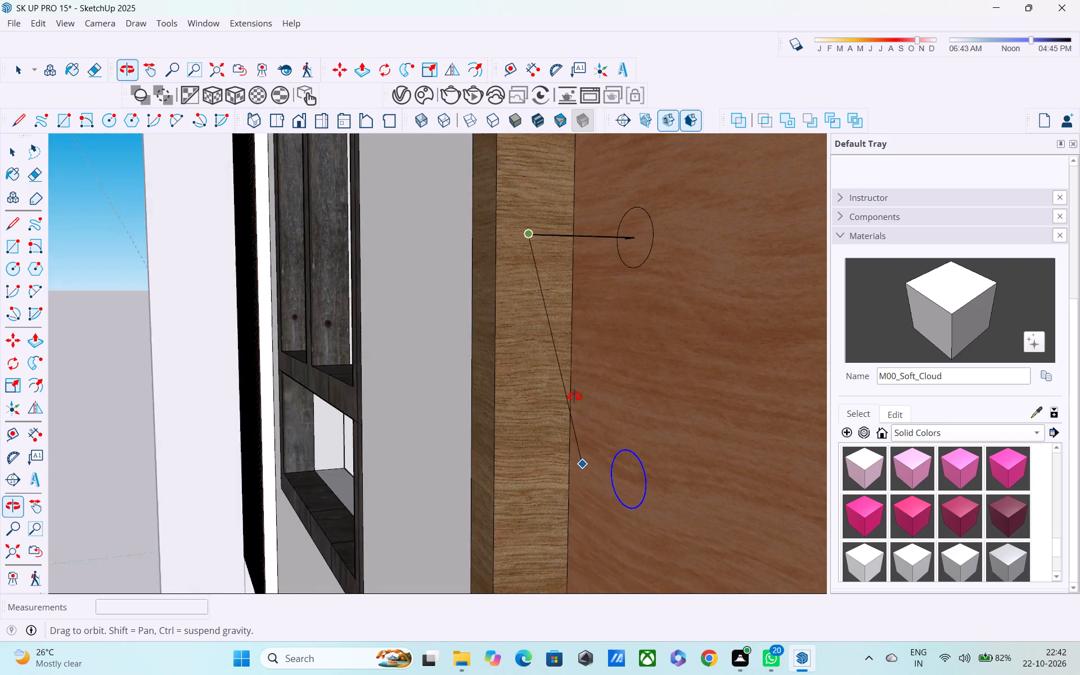
middle_click_drag(574, 397, 579, 366)
middle_click_drag(584, 420, 600, 350, "shift")
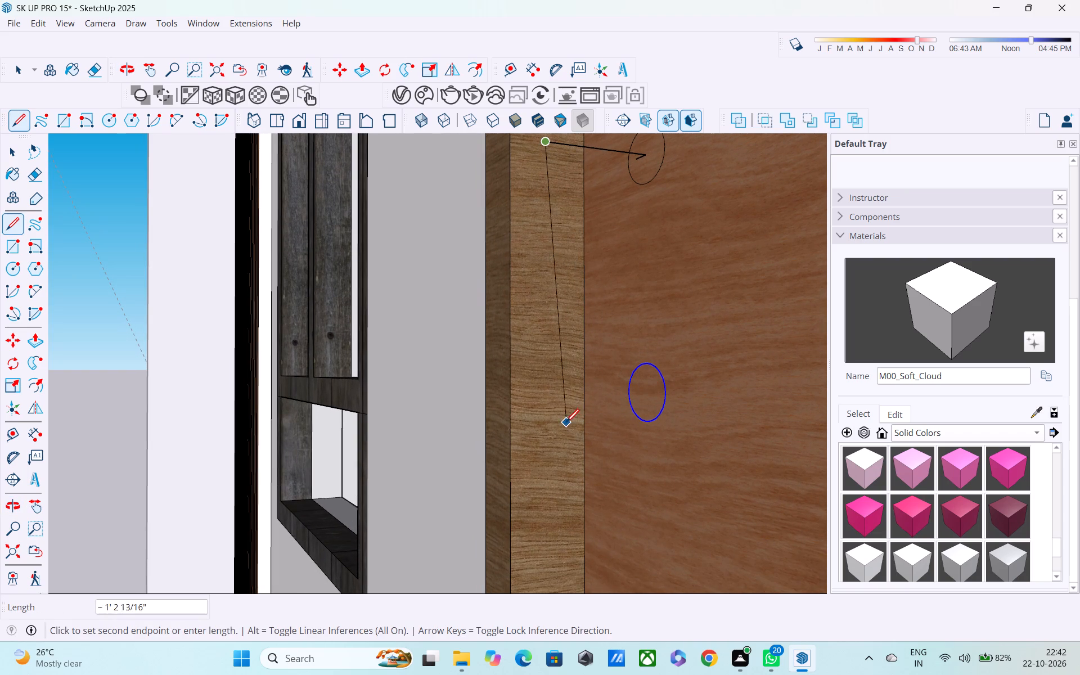
left_click(548, 431)
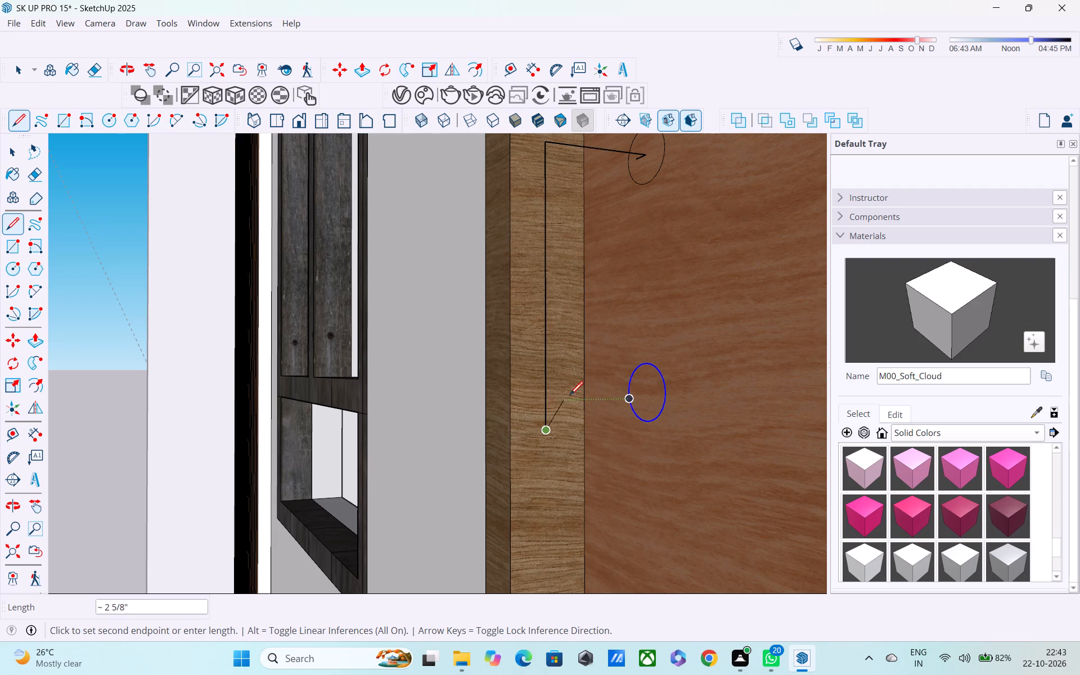
left_click(644, 394)
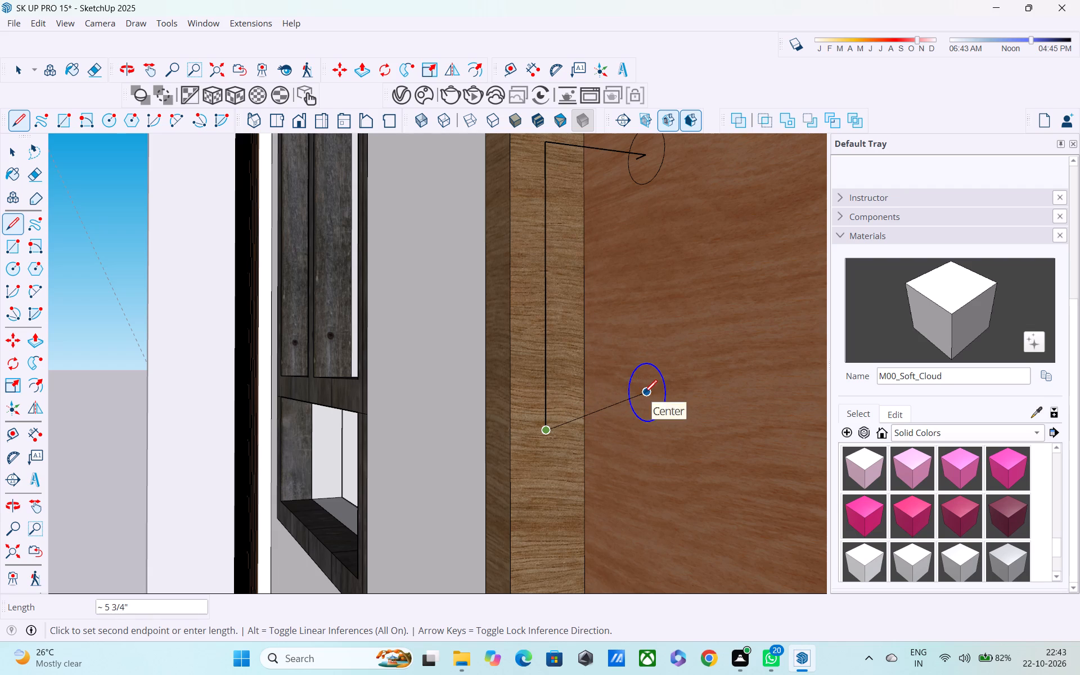
left_click(549, 395)
key("space")
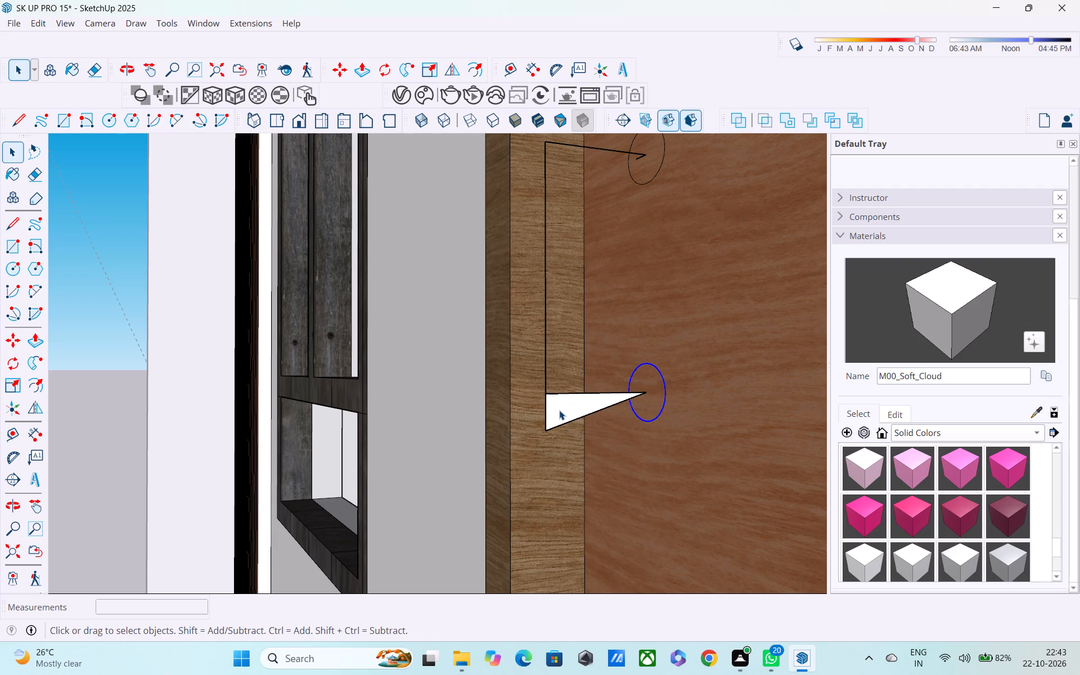
Erase the slanted line and the overshooting end of the vertical line below the lower perpendicular line.
key("e")
left_click(576, 412)
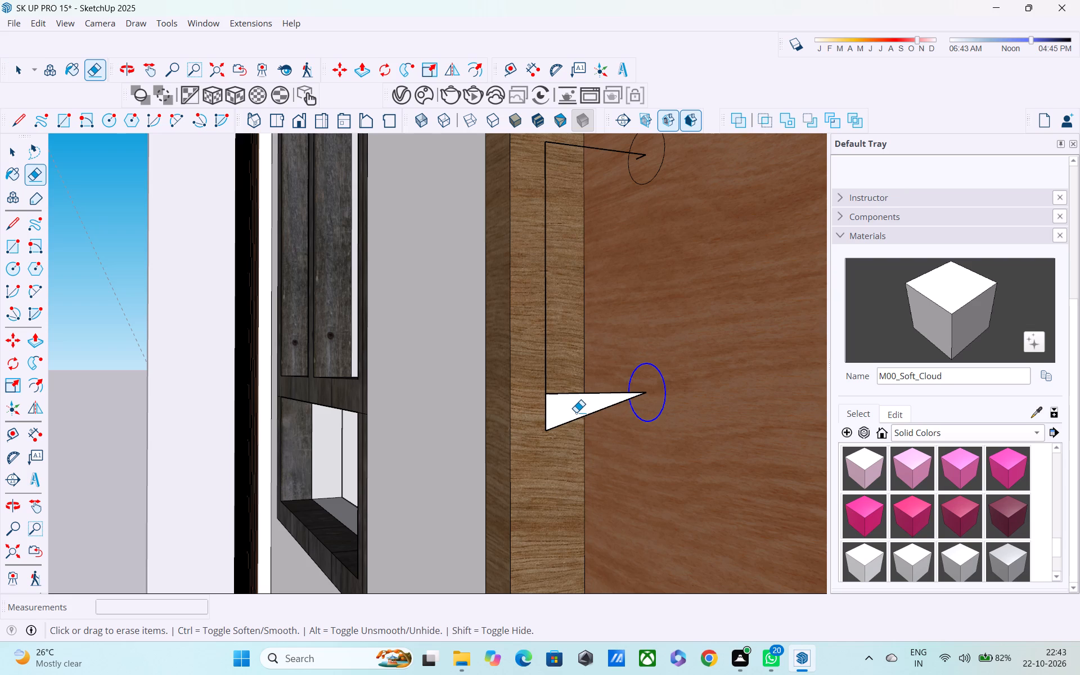
left_click(574, 424)
double_click(573, 421)
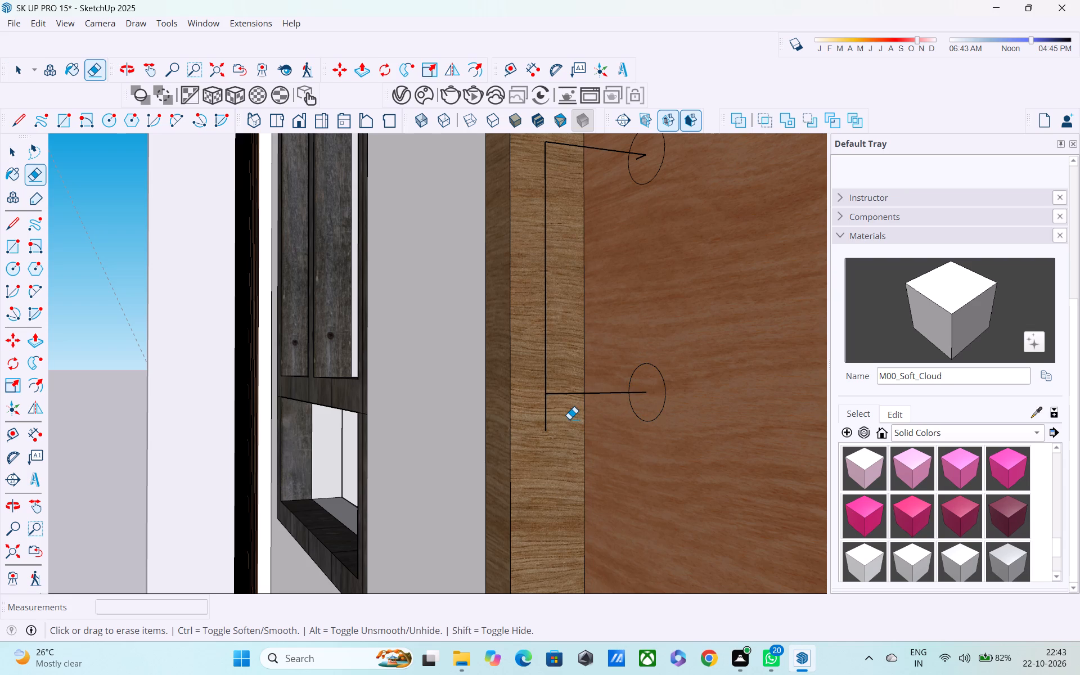
left_click_drag(553, 414, 534, 421)
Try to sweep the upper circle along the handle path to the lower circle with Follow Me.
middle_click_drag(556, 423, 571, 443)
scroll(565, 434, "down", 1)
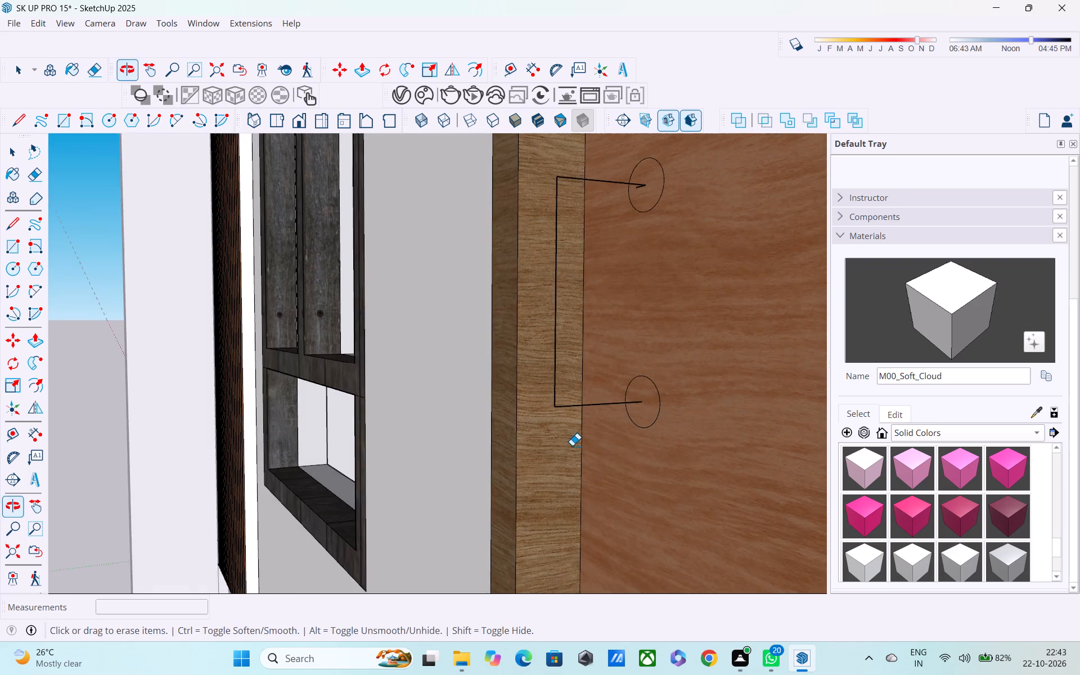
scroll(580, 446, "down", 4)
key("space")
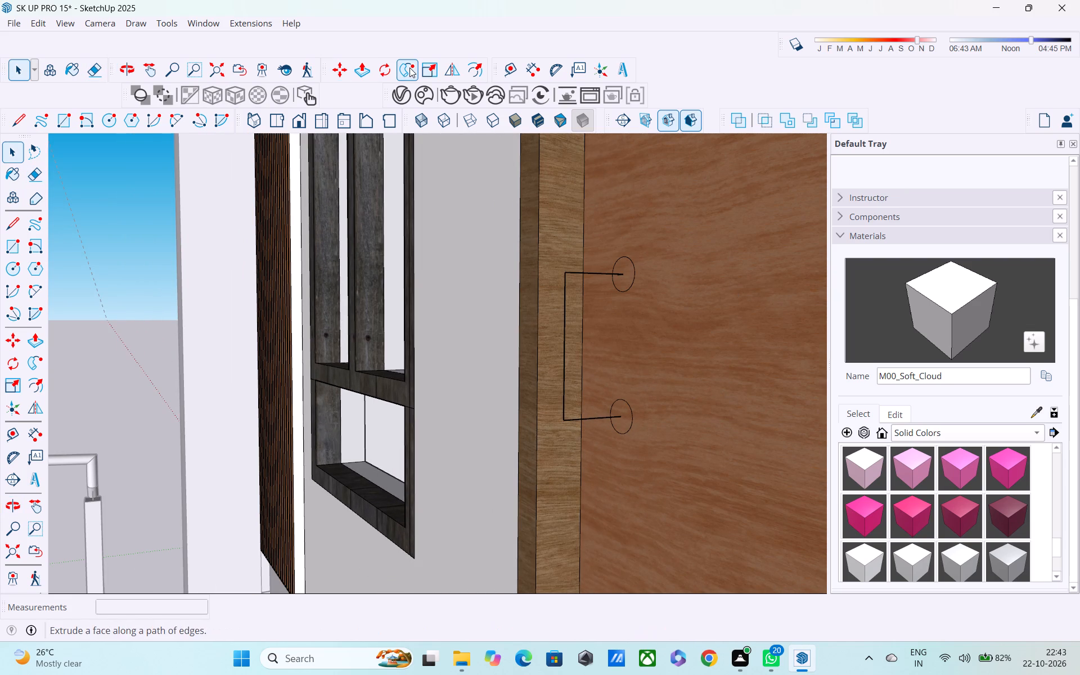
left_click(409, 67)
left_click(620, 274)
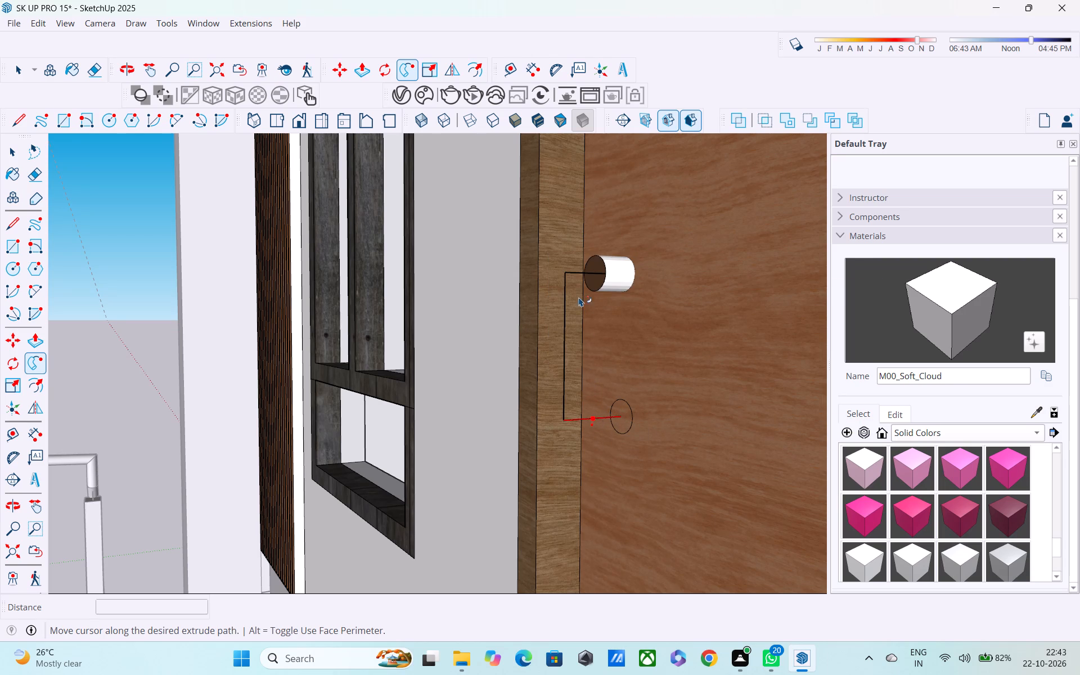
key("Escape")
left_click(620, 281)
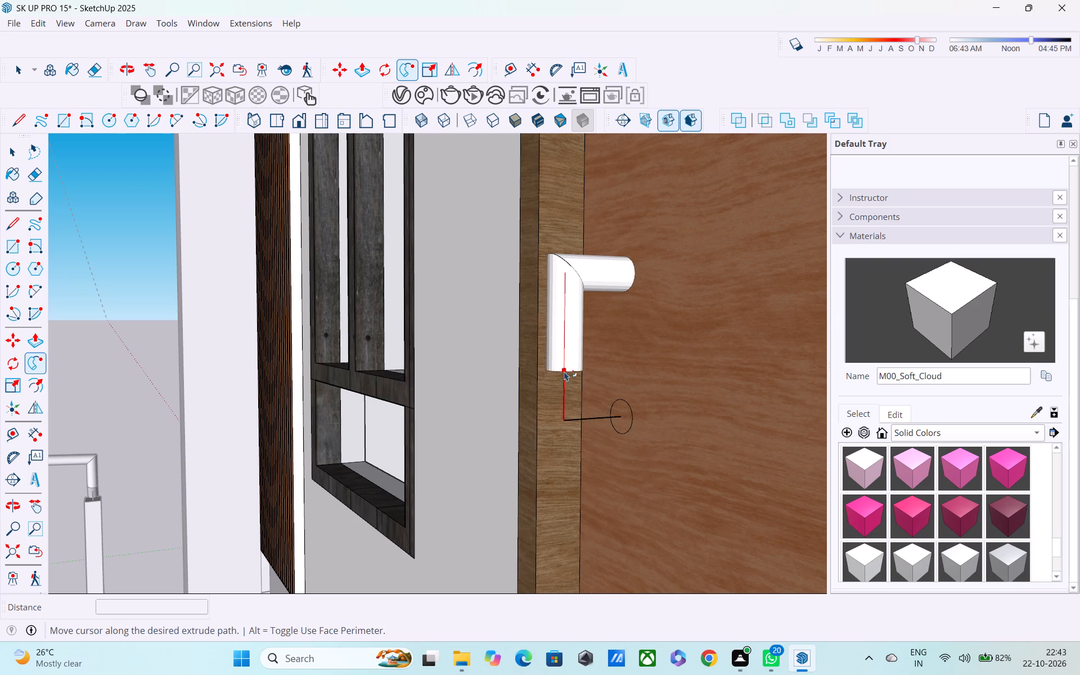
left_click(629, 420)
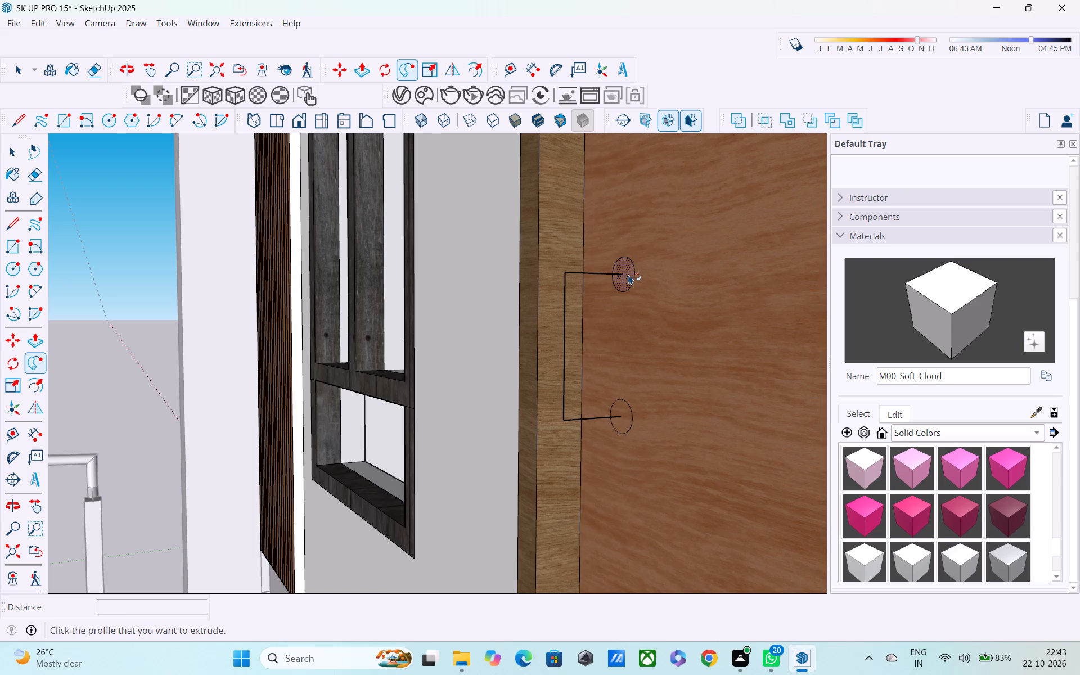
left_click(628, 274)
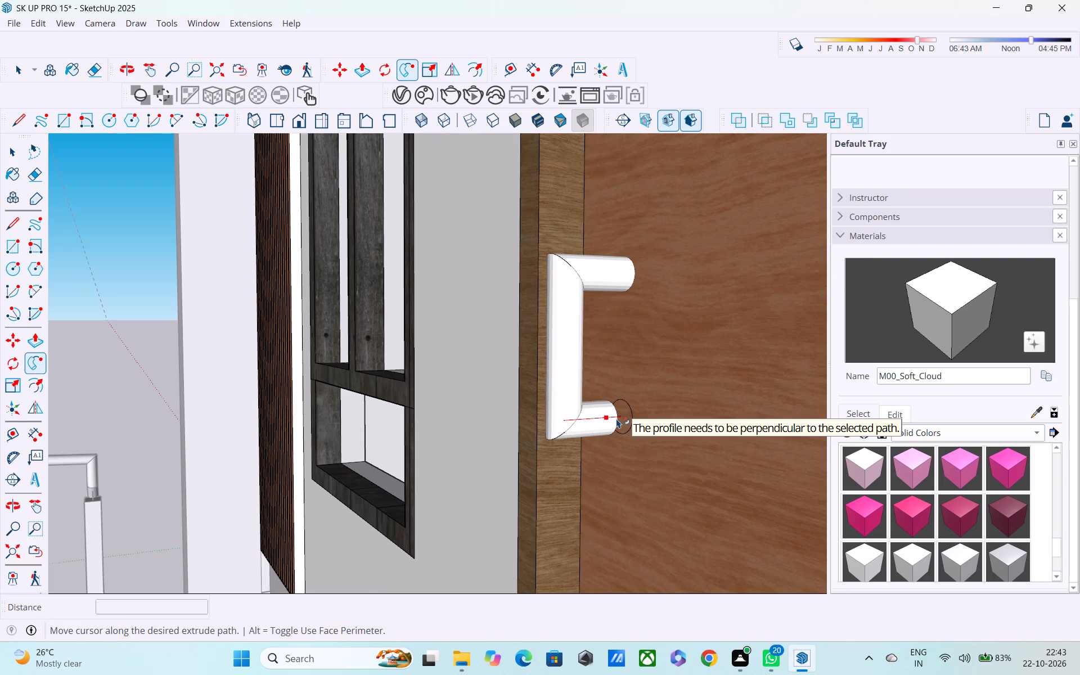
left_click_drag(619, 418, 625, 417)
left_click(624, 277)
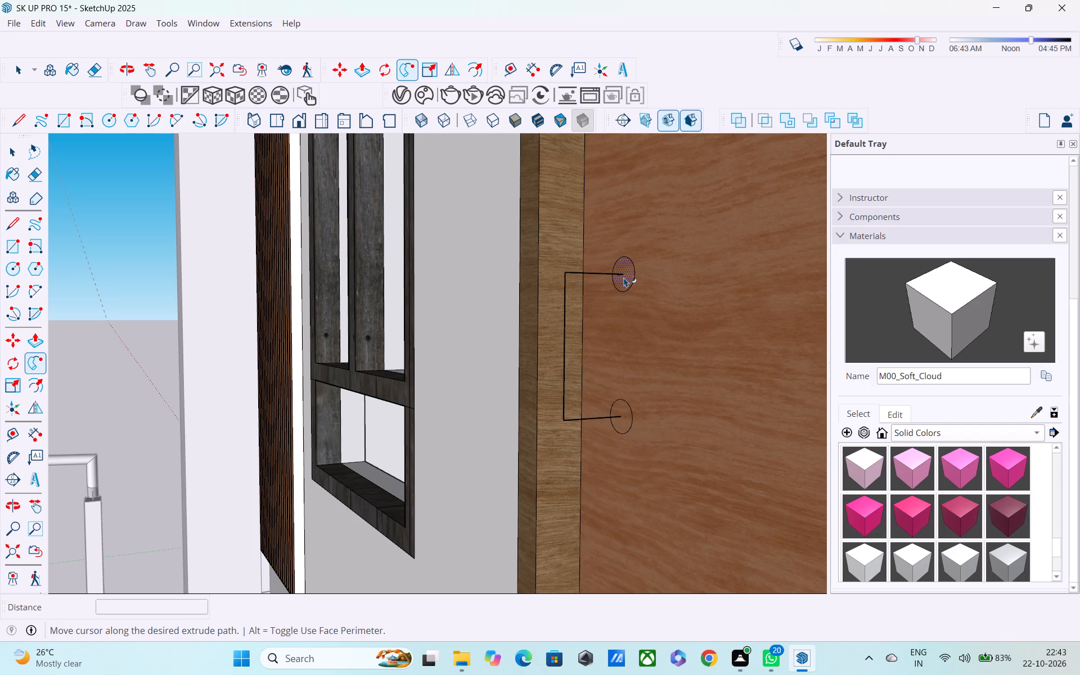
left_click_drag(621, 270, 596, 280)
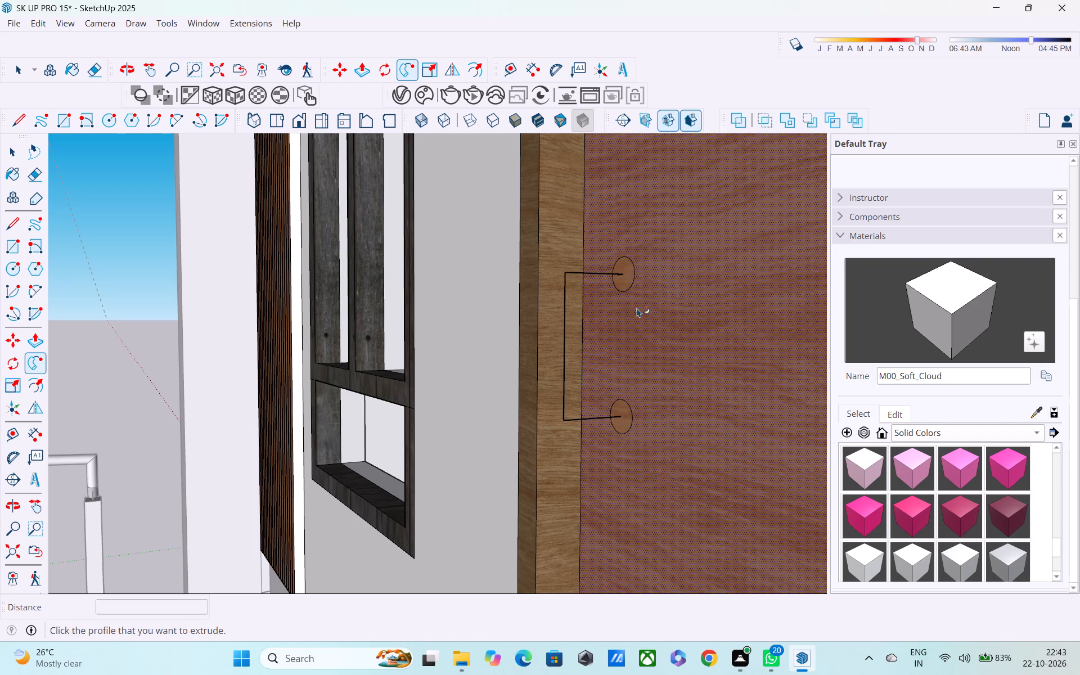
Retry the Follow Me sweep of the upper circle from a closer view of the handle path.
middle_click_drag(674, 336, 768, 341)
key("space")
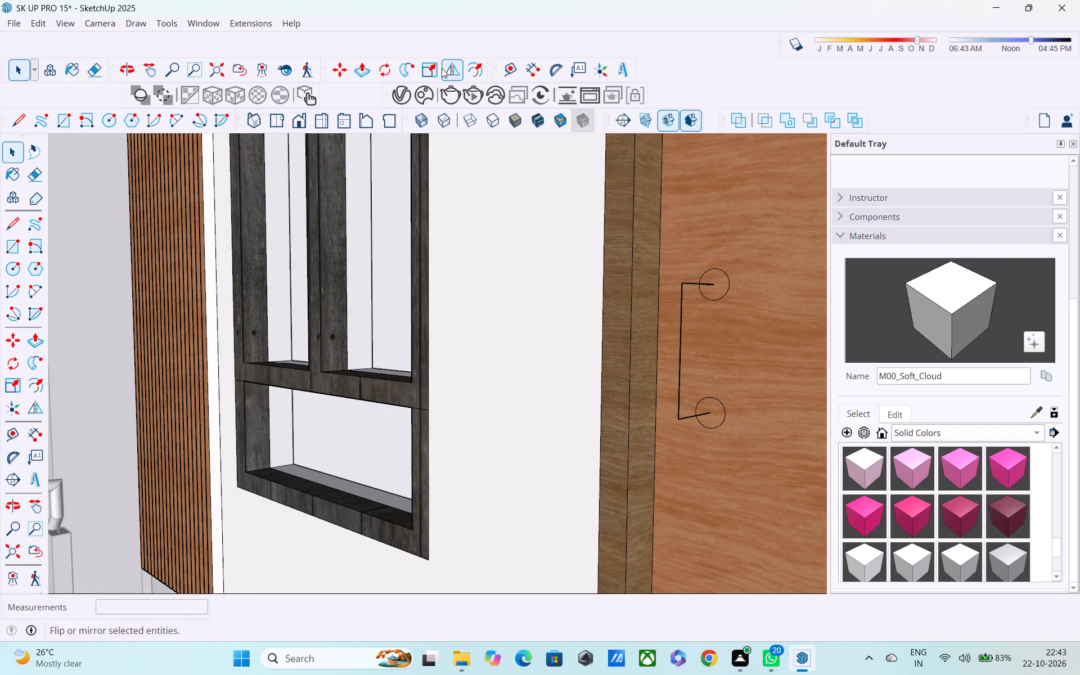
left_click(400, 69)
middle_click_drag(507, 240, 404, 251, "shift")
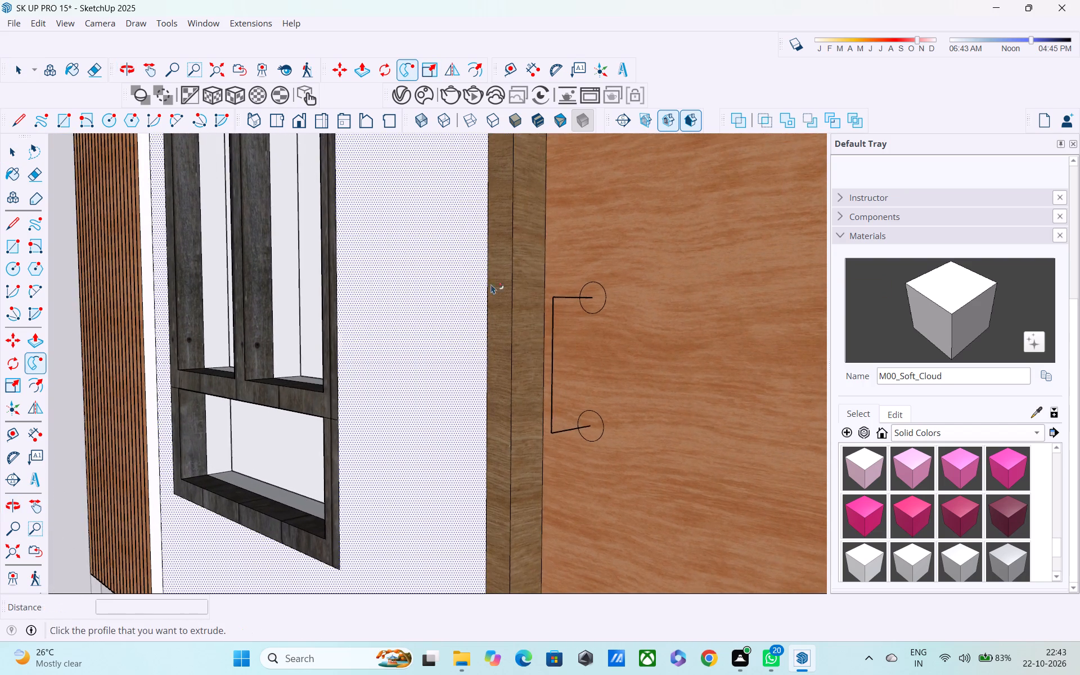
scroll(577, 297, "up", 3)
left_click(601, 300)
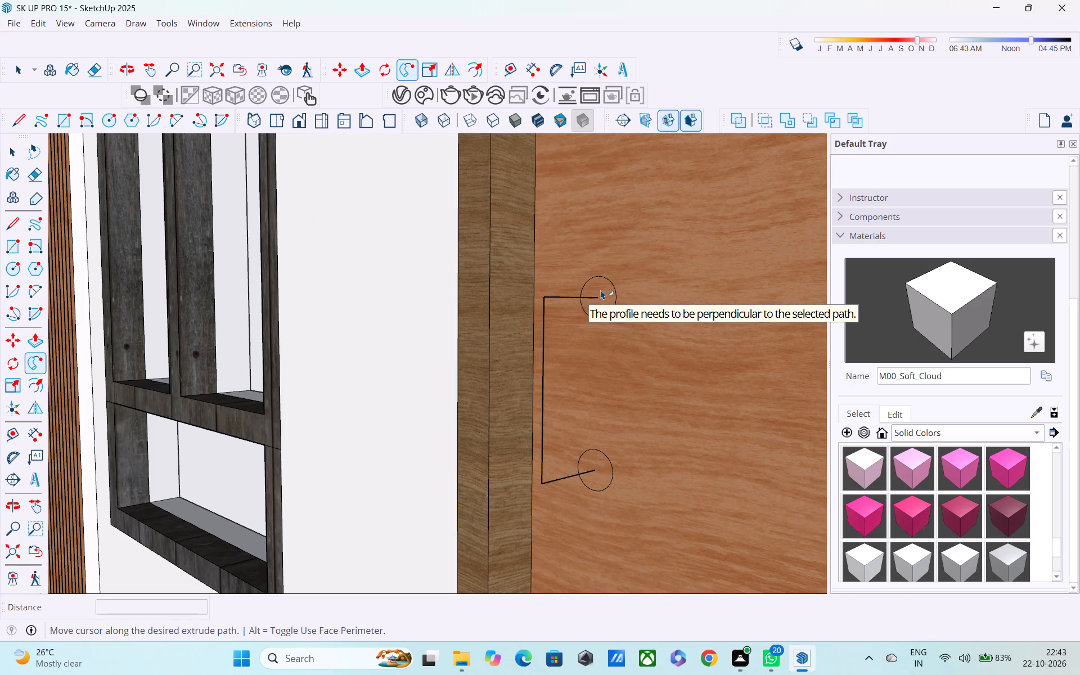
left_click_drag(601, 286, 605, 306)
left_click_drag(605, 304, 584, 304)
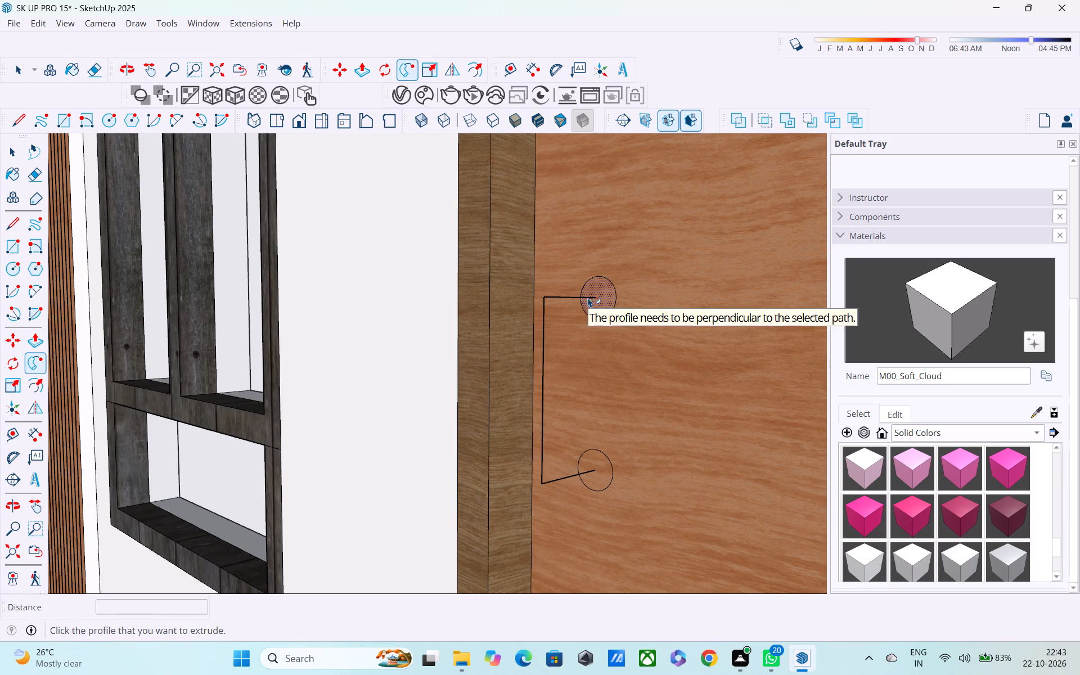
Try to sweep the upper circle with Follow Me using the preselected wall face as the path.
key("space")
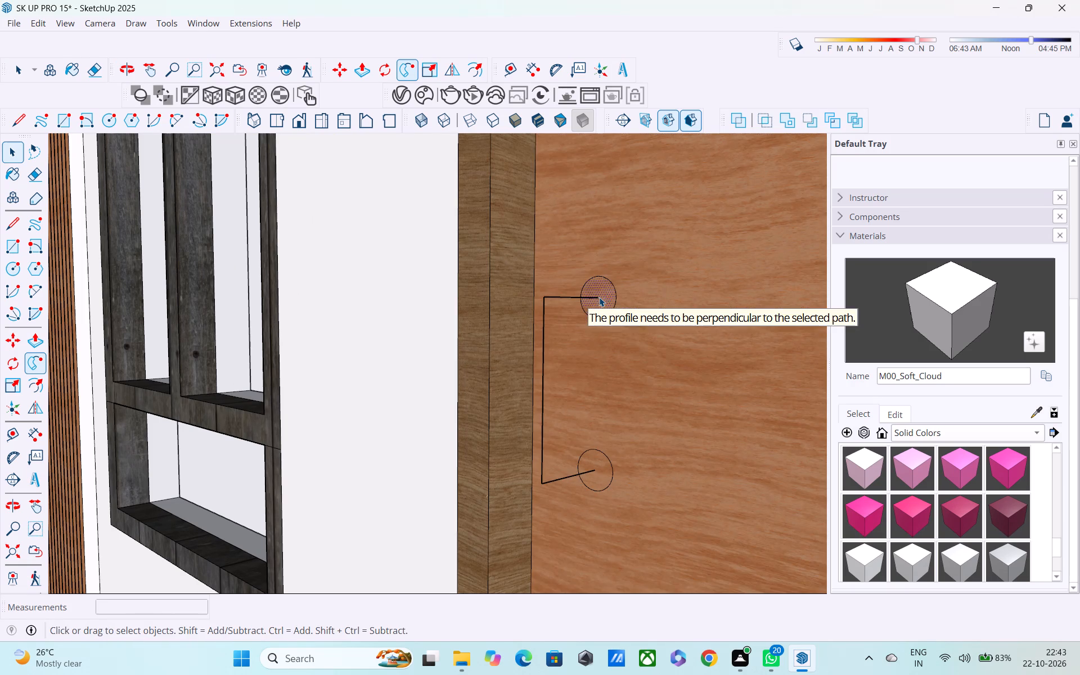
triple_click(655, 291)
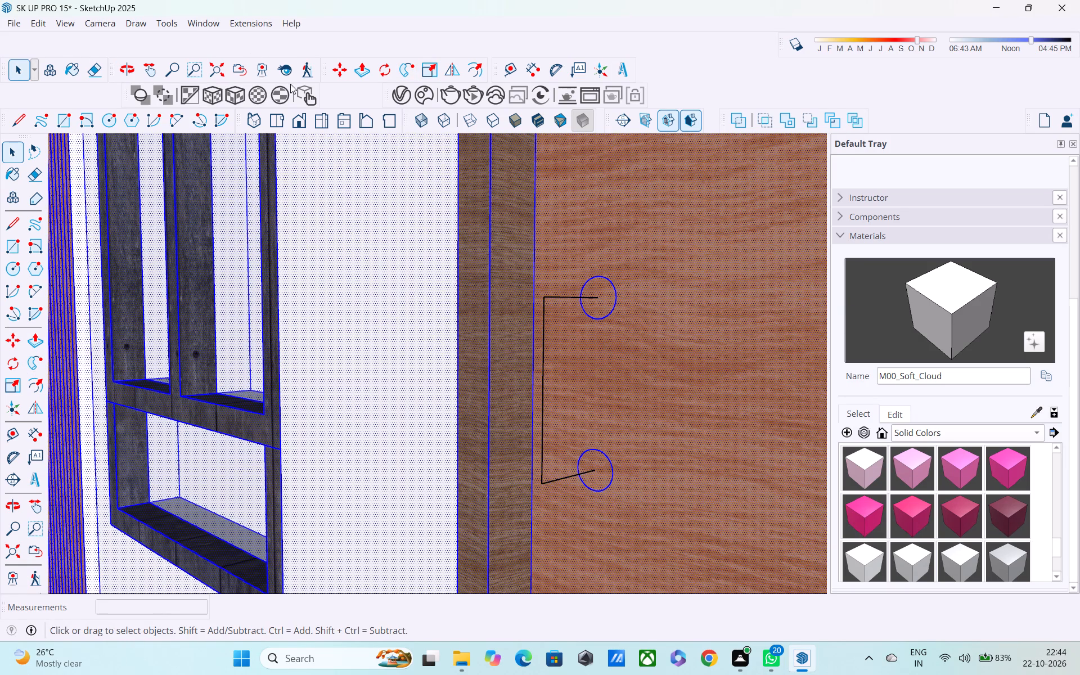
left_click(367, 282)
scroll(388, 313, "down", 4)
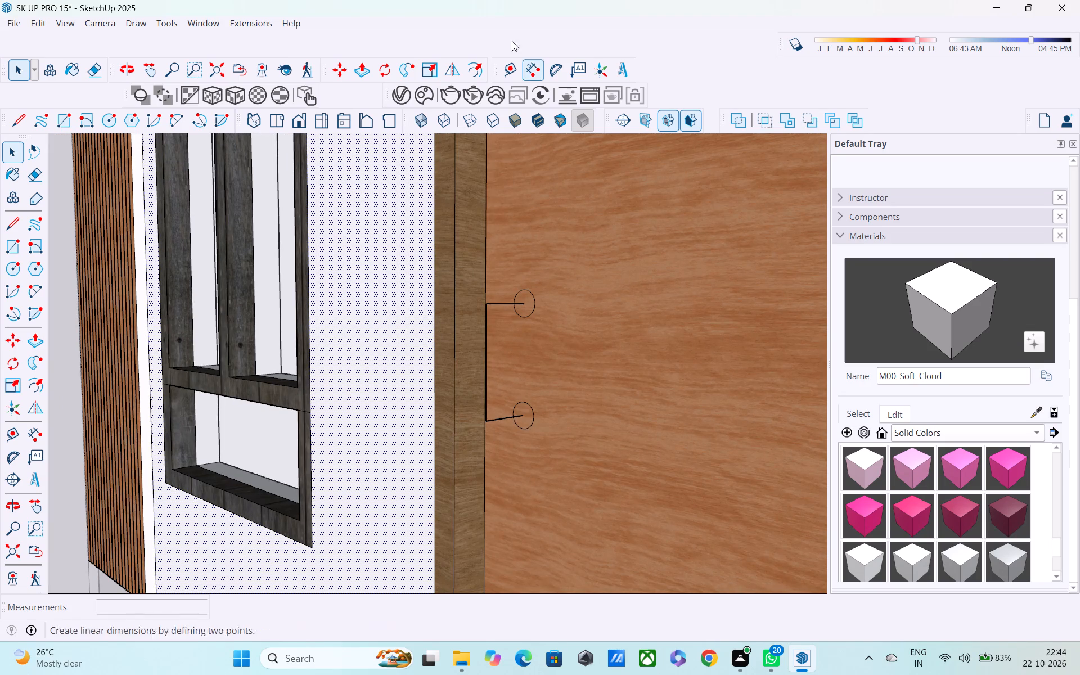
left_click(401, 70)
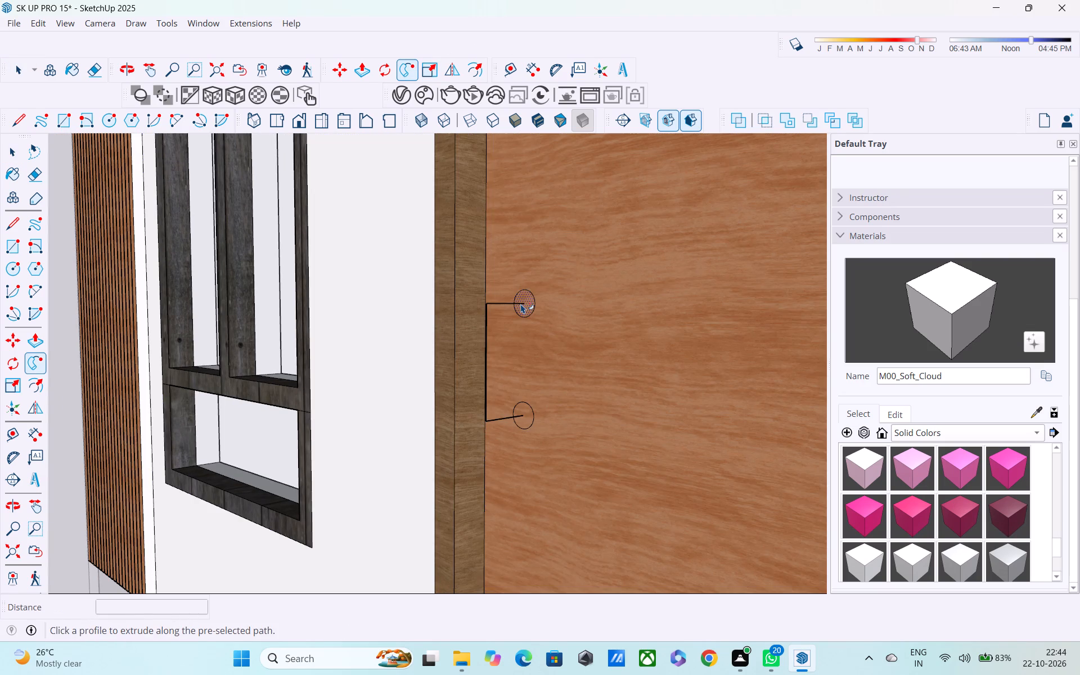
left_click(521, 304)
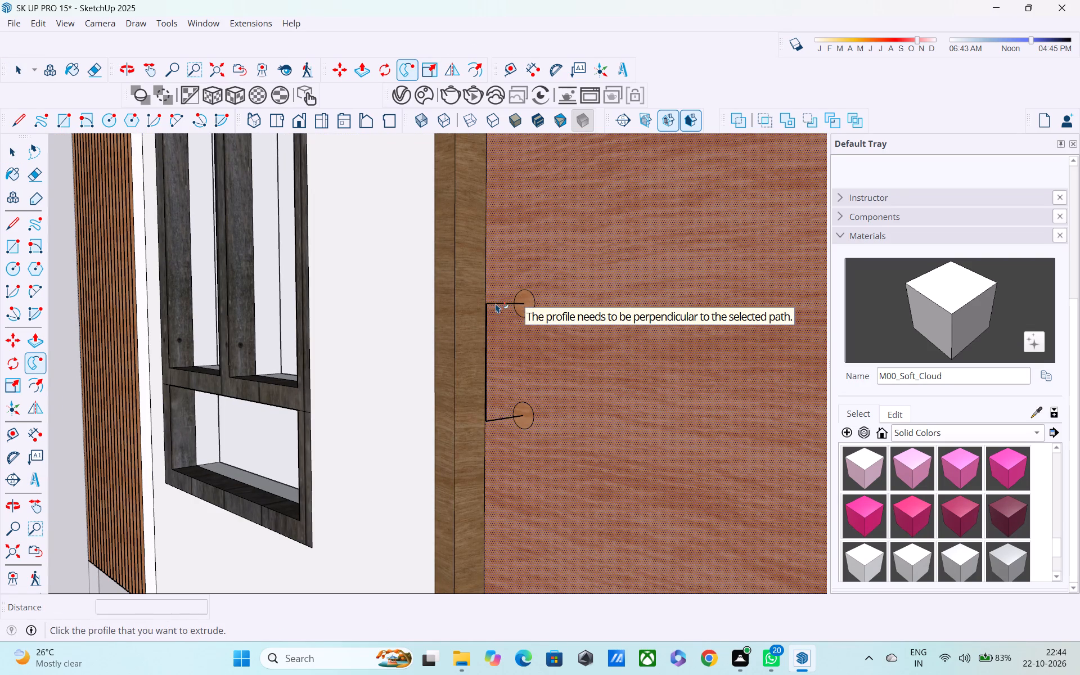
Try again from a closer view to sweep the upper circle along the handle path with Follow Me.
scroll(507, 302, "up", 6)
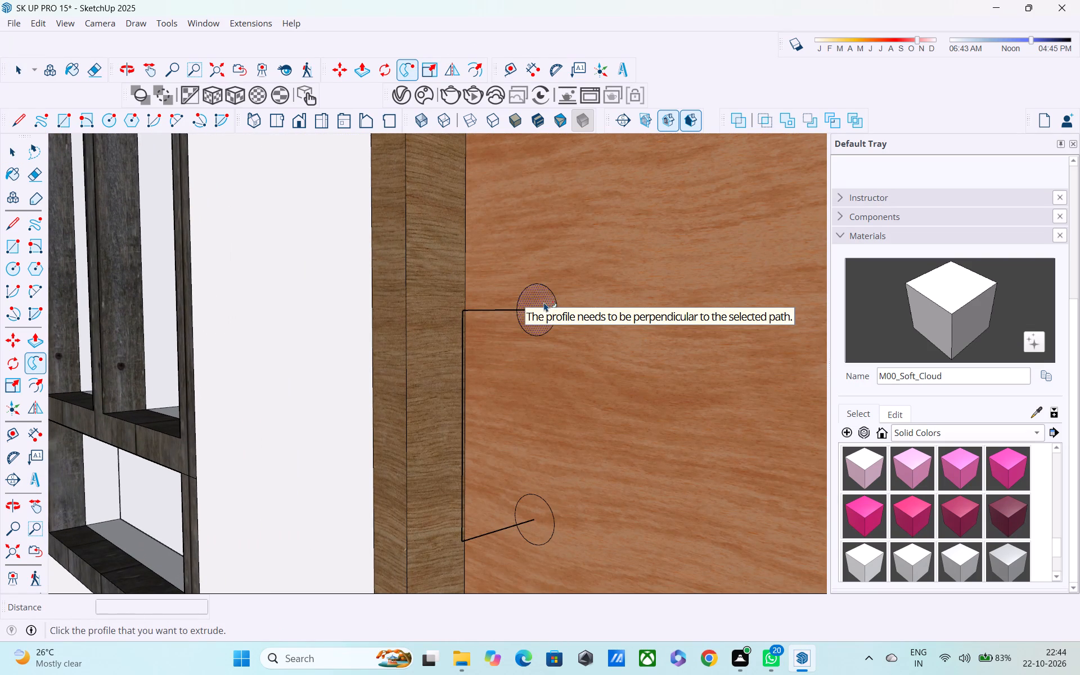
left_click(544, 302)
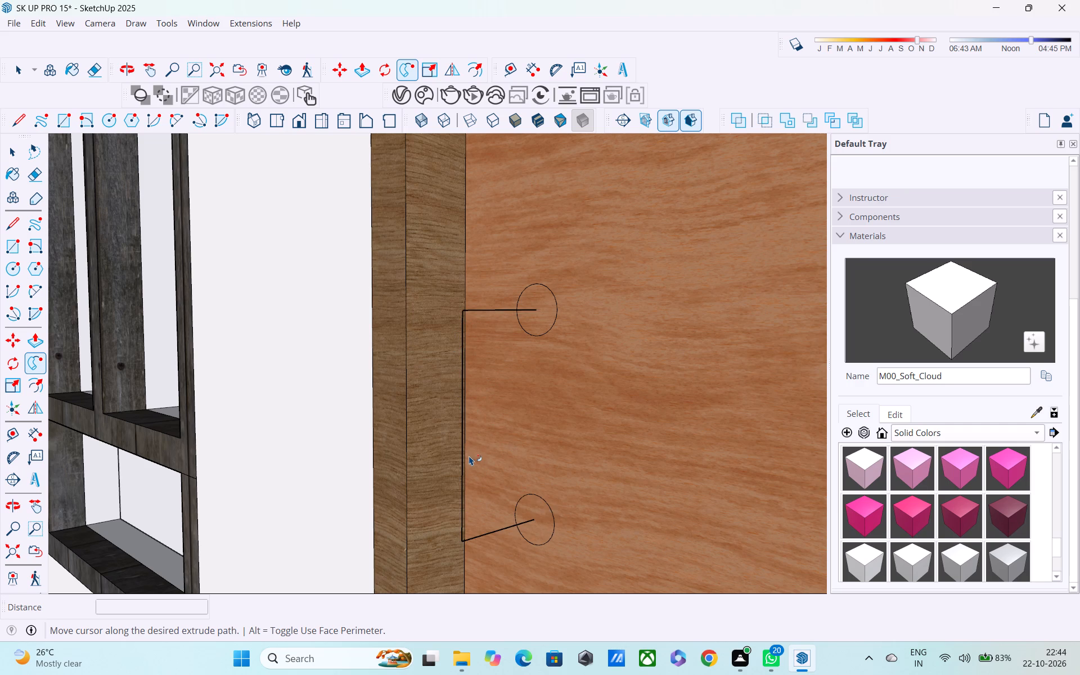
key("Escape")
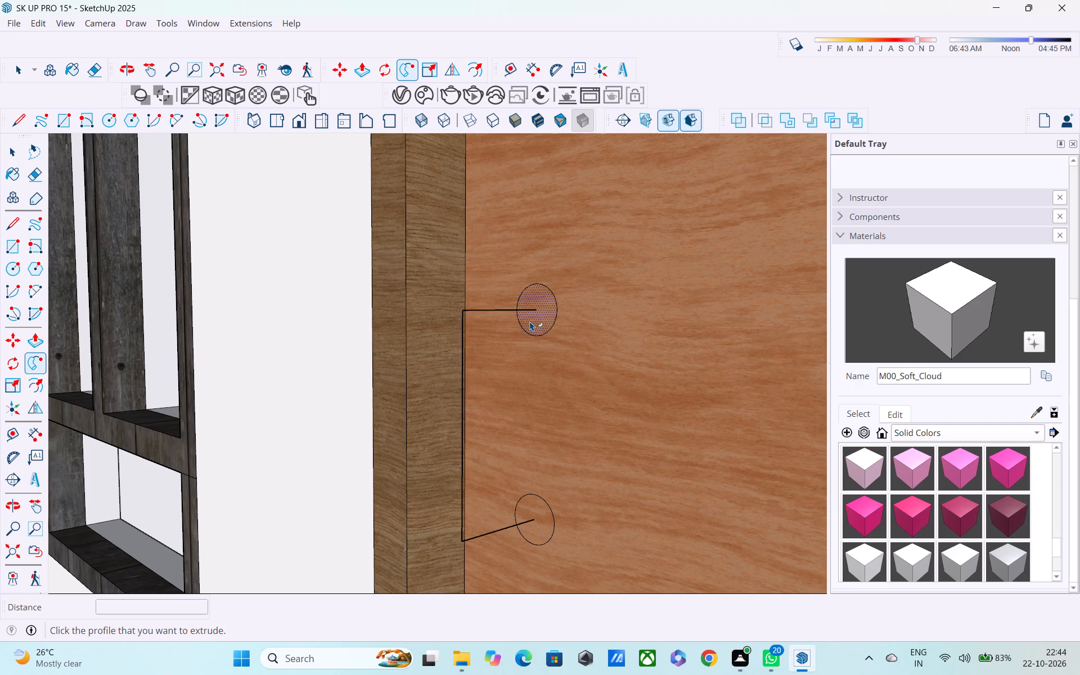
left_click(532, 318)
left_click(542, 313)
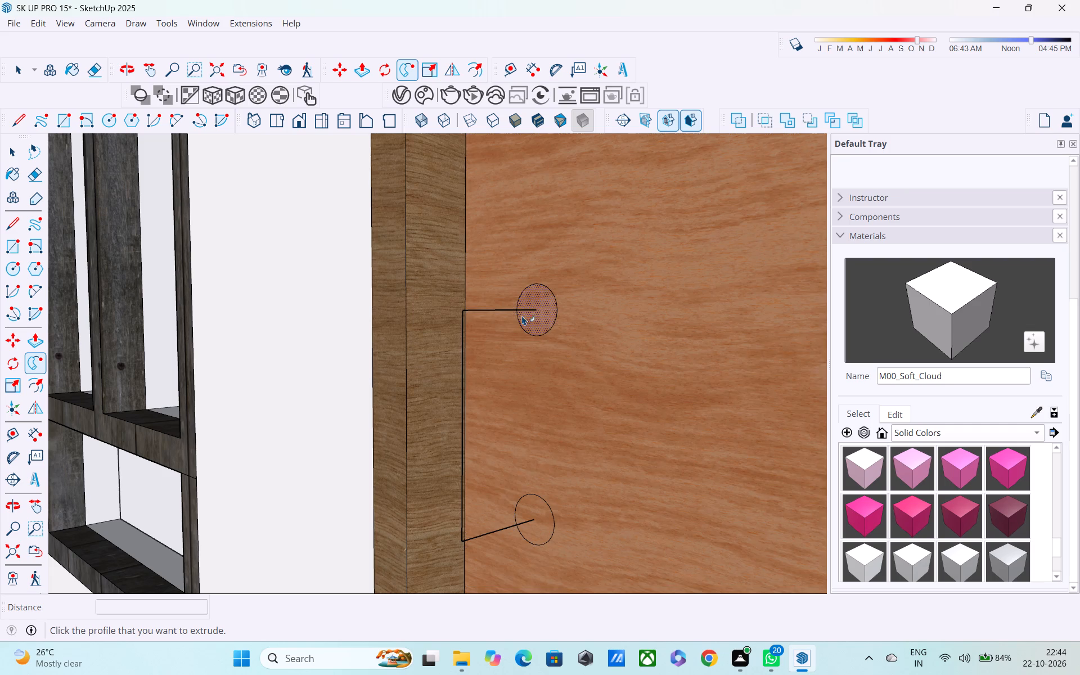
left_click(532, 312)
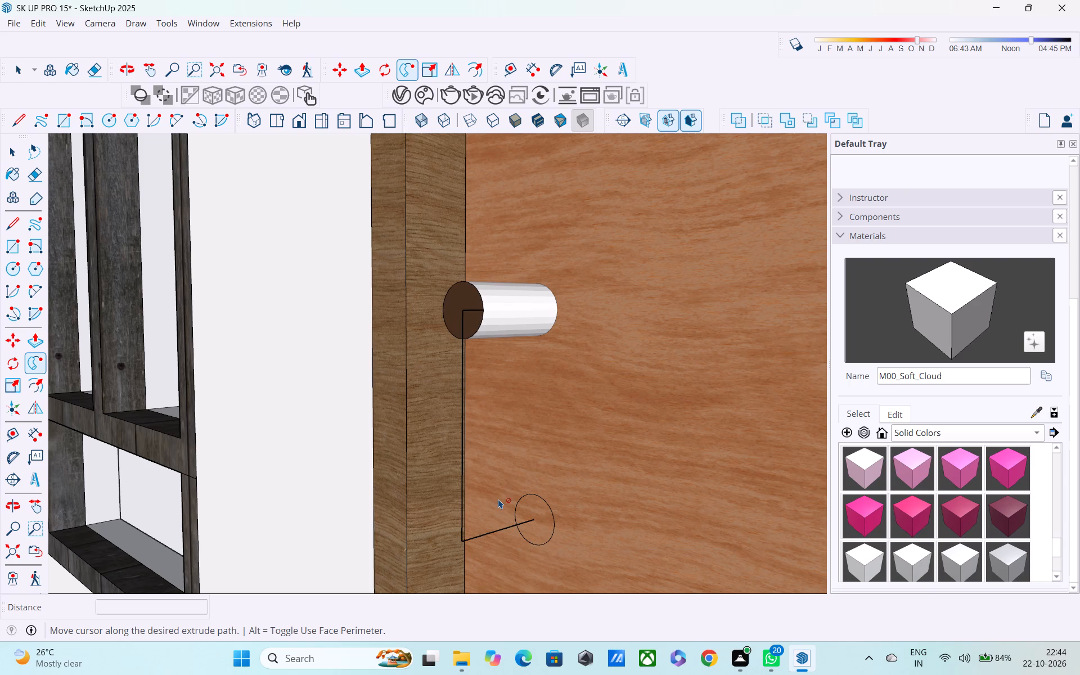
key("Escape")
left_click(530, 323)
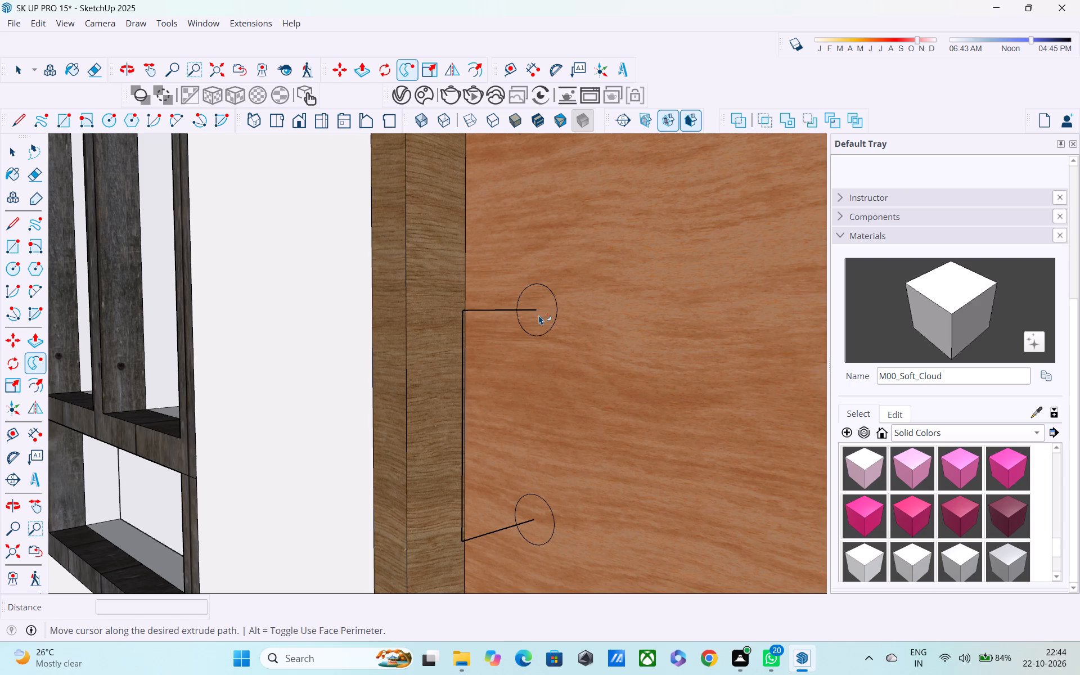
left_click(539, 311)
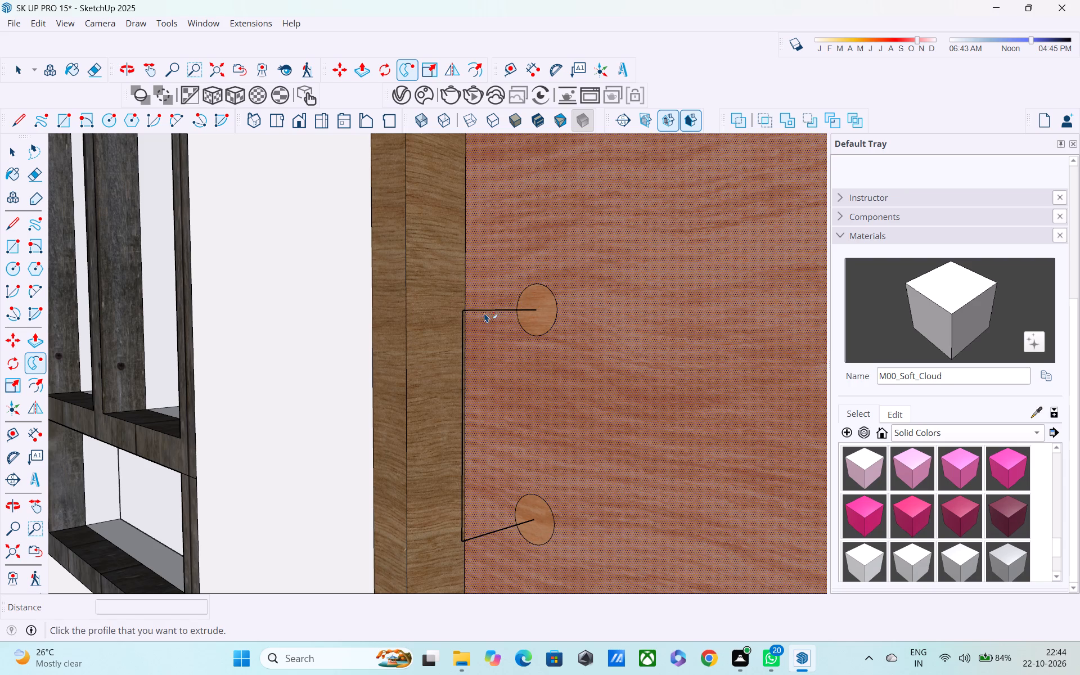
Sweep the upper circle with Follow Me along the upper perpendicular line and down the full vertical line.
left_click(533, 306)
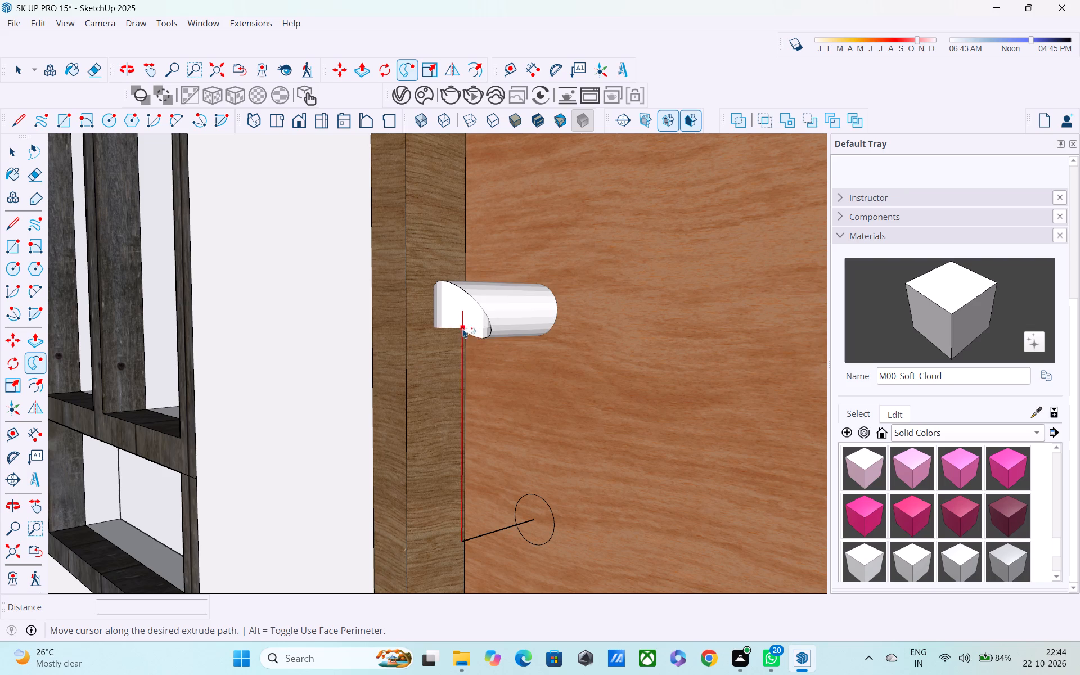
left_click(479, 488)
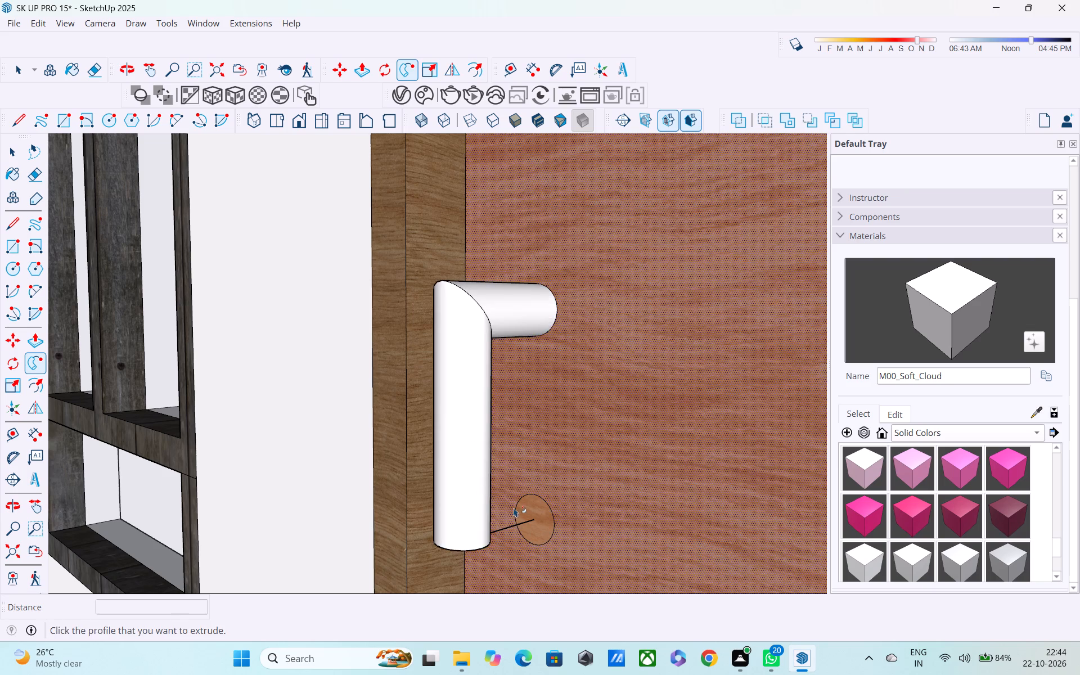
Sweep the lower circle with Follow Me along the lower perpendicular line to the bottom of the vertical bar.
middle_click_drag(507, 496, 479, 309)
scroll(486, 430, "up", 1)
middle_click_drag(486, 430, 501, 350)
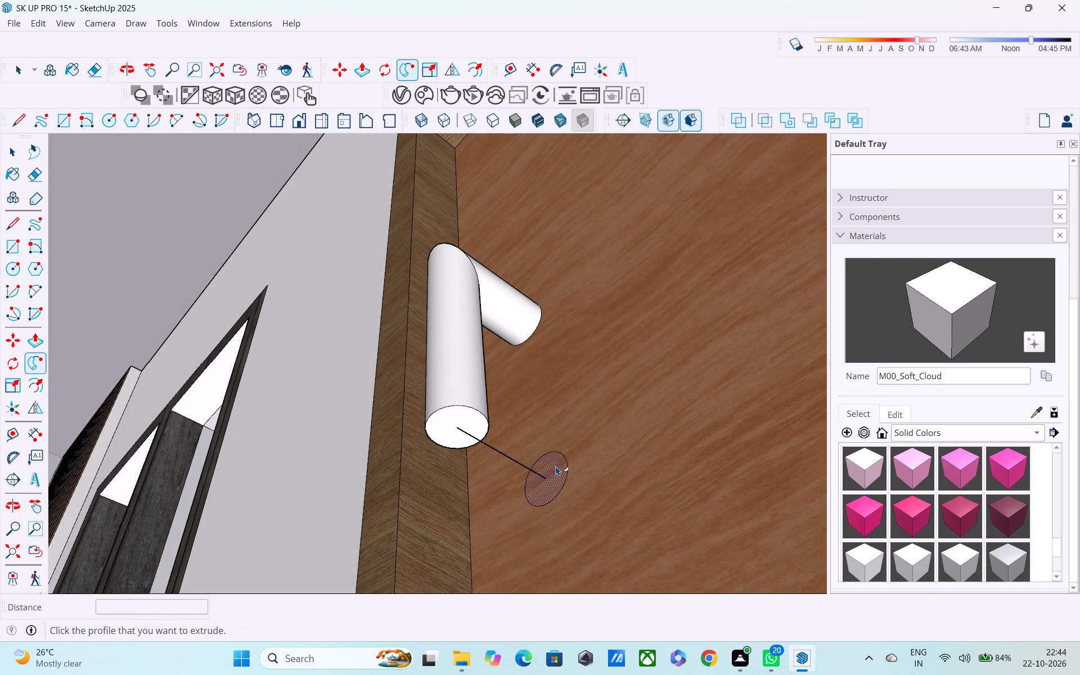
left_click(556, 466)
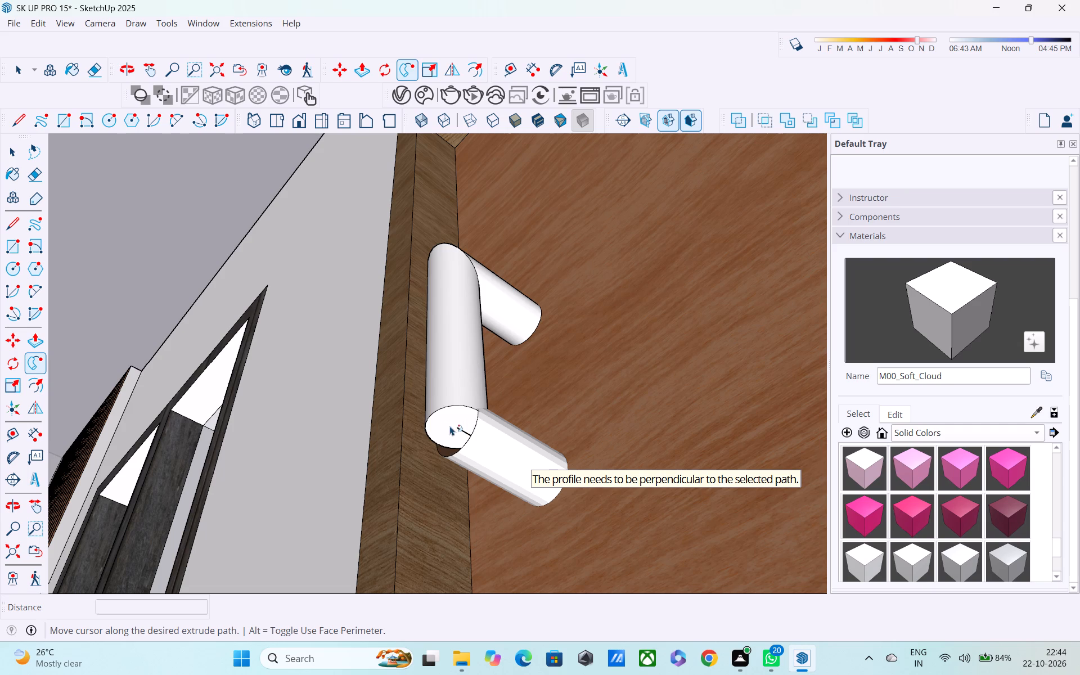
left_click(456, 421)
Examine the joint between the handle's vertical bar and its lower arm from several angles.
middle_click_drag(457, 413, 512, 490)
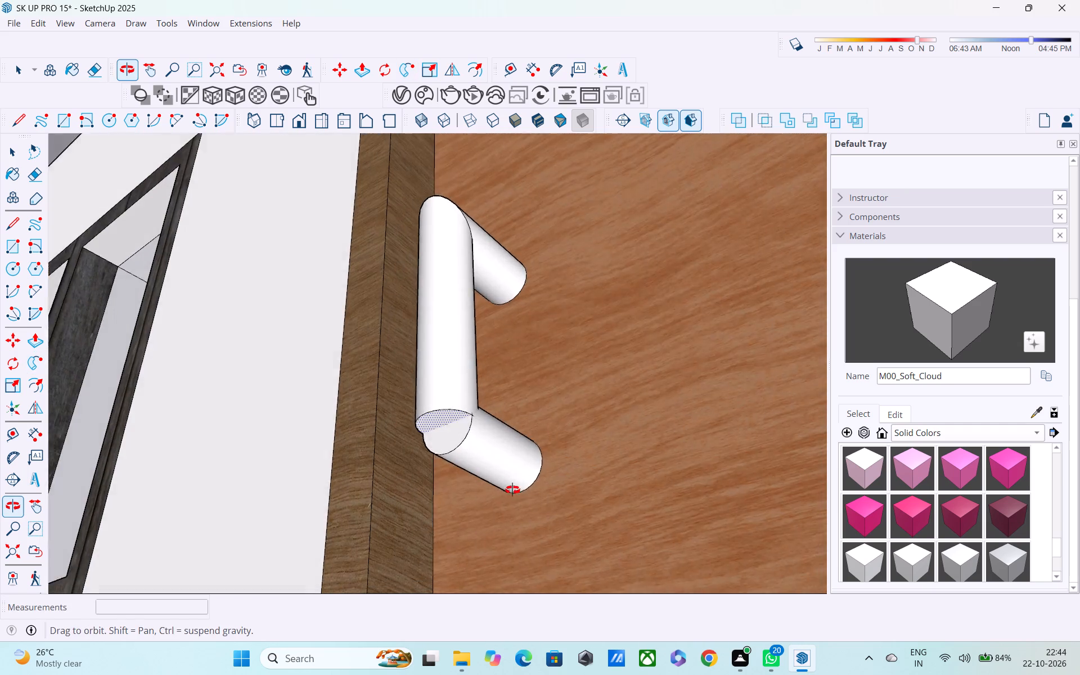
middle_click_drag(512, 490, 519, 497)
scroll(493, 452, "down", 4)
middle_click_drag(454, 411, 435, 289)
scroll(486, 410, "down", 2)
middle_click_drag(477, 424, 484, 443)
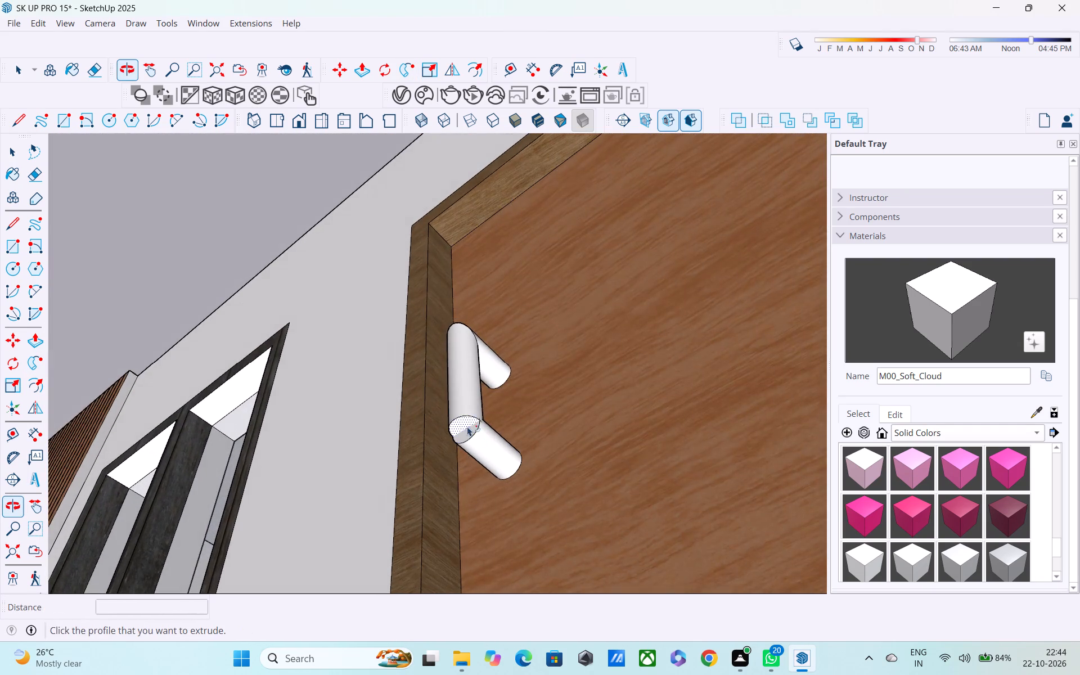
scroll(461, 417, "up", 2)
middle_click_drag(461, 414, 600, 535)
middle_click_drag(412, 381, 441, 330)
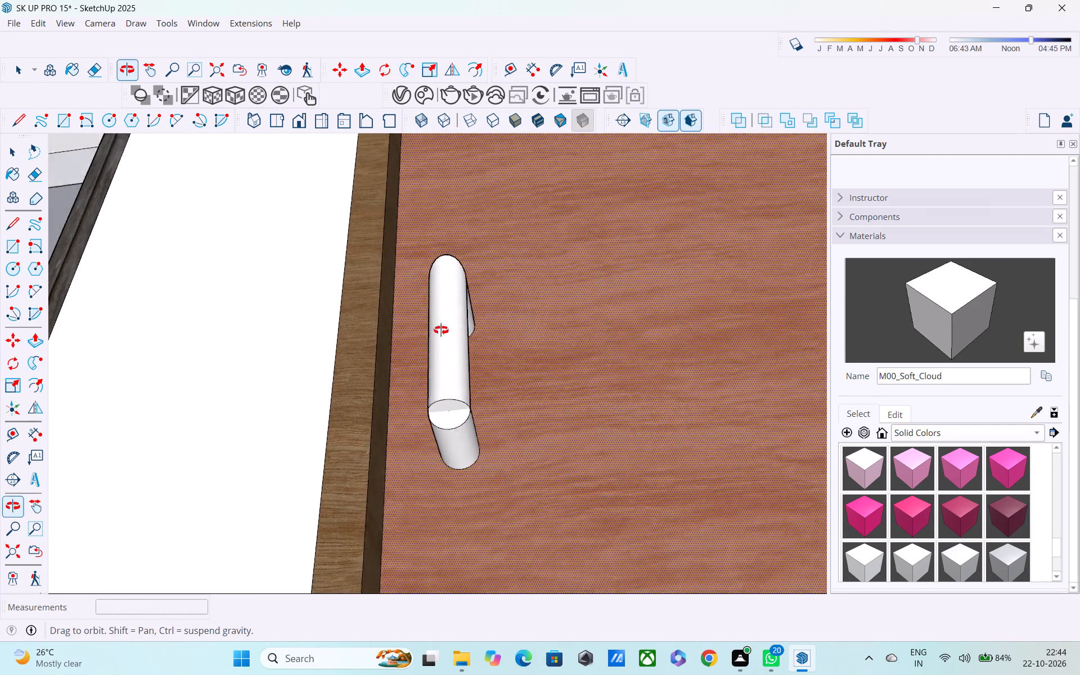
middle_click_drag(441, 330, 447, 321)
scroll(453, 403, "up", 3)
middle_click_drag(447, 395, 459, 259)
scroll(453, 371, "up", 3)
middle_click_drag(453, 375, 453, 418)
scroll(453, 377, "down", 3)
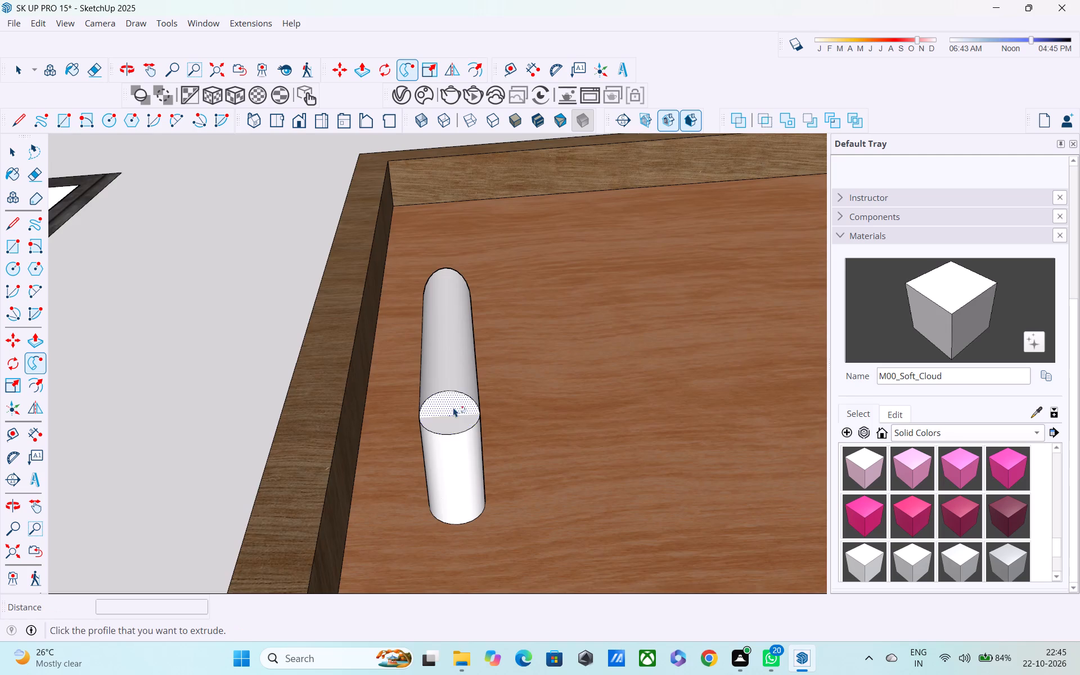
scroll(453, 406, "down", 2)
middle_click_drag(453, 427, 446, 542)
scroll(447, 351, "down", 5)
middle_click_drag(460, 332, 267, 460)
scroll(439, 371, "up", 1)
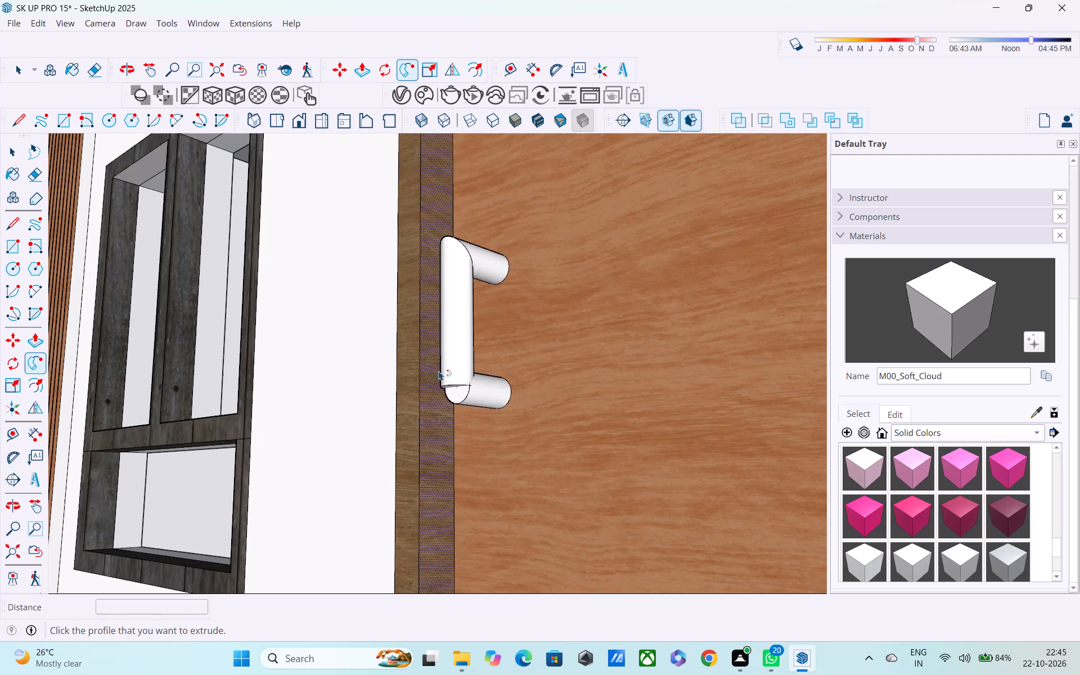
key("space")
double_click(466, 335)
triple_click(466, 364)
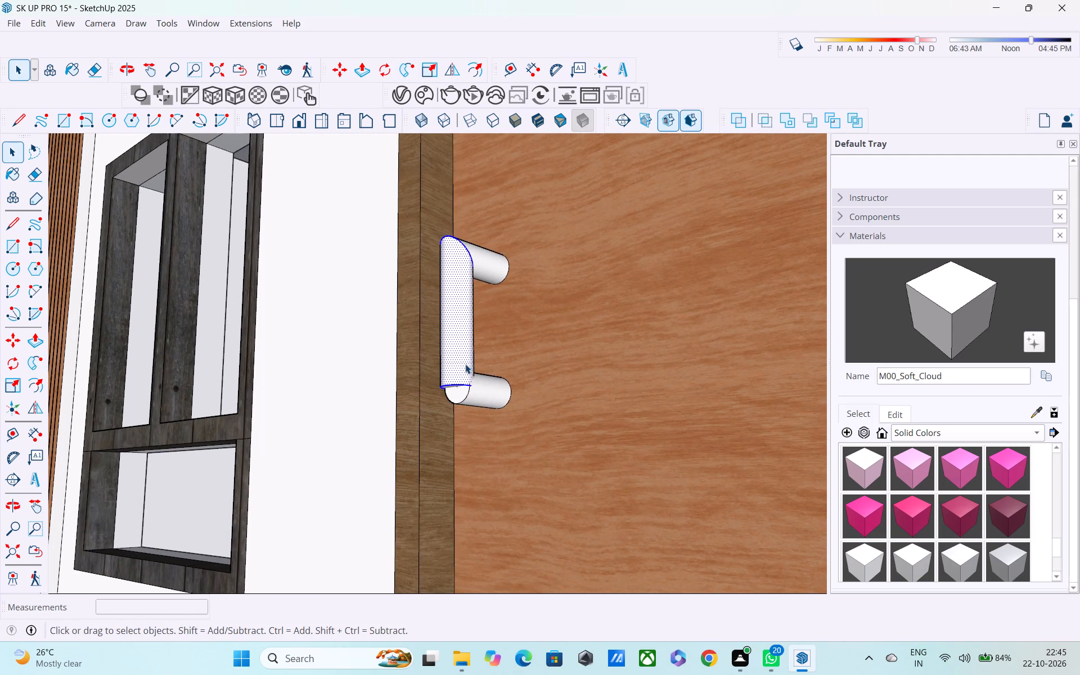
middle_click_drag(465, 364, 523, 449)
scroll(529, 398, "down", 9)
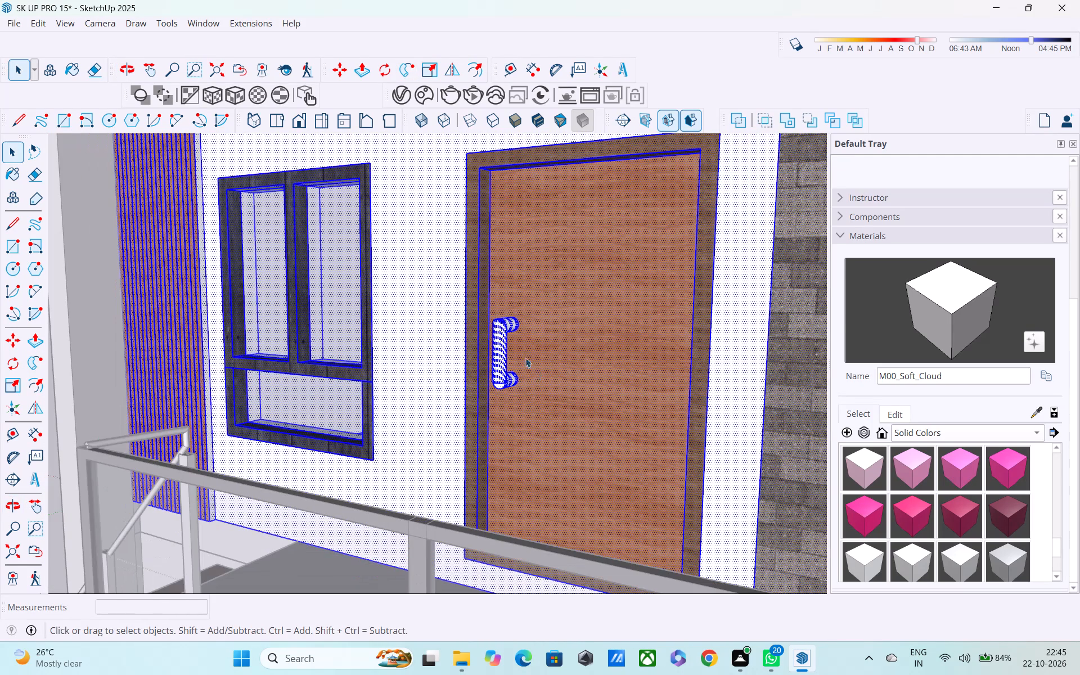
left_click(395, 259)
Copy the handle's vertical bar and both arms about 6' 8" along the red axis onto the neighbouring upper-floor door.
left_click(501, 331)
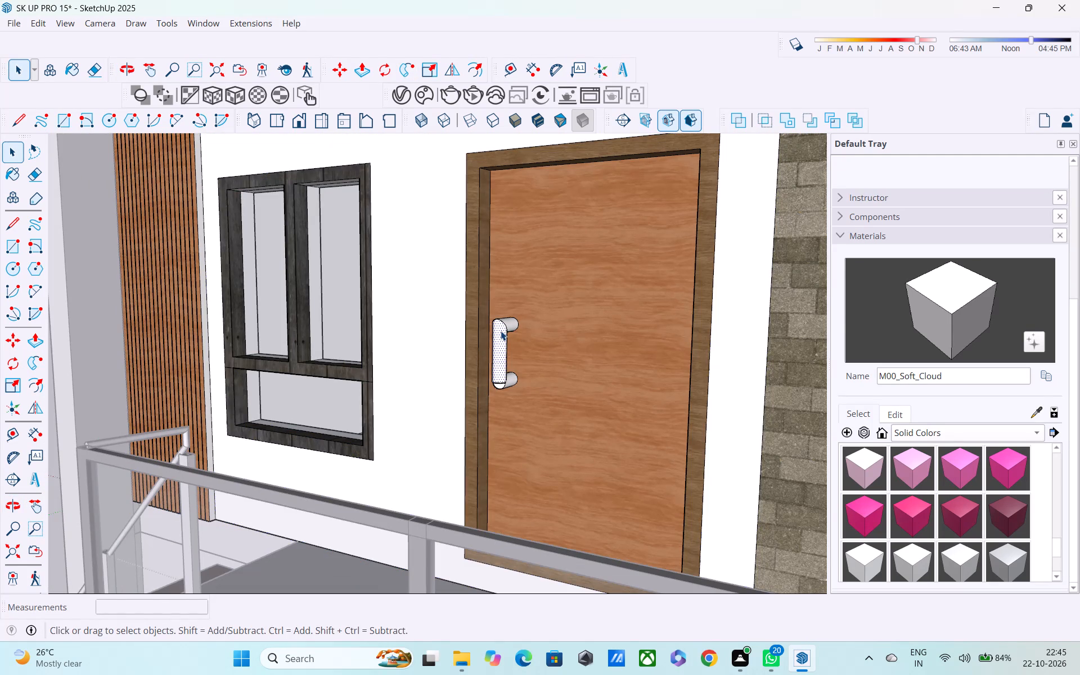
scroll(501, 331, "up", 1)
left_click(508, 321, "shift")
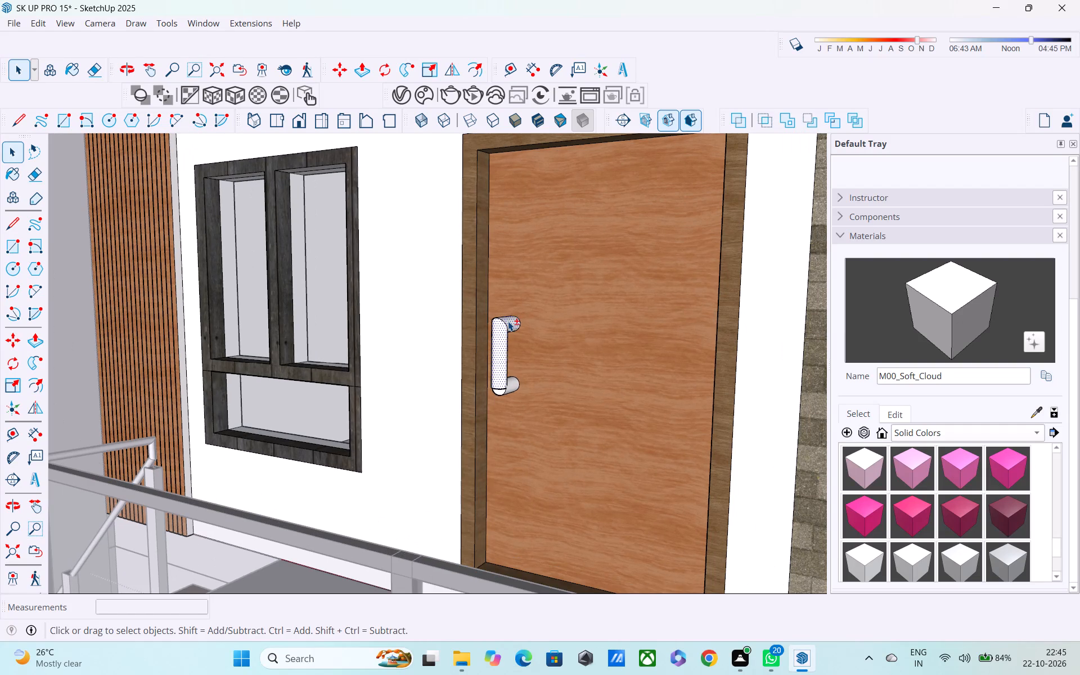
left_click(510, 384, "shift")
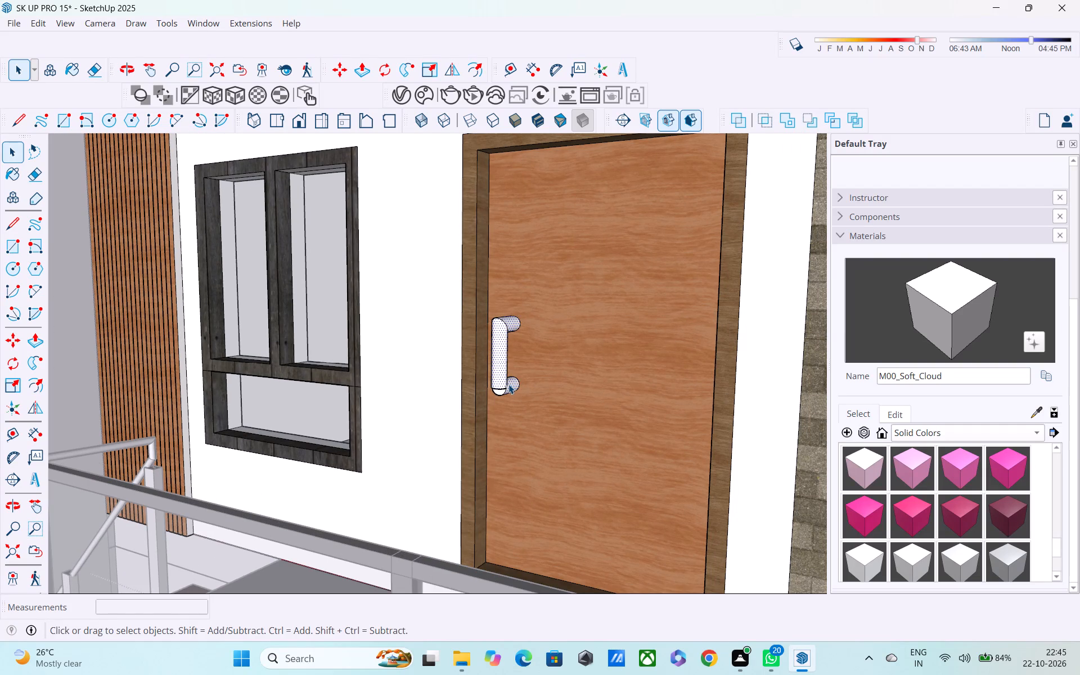
key("m")
left_click(508, 389)
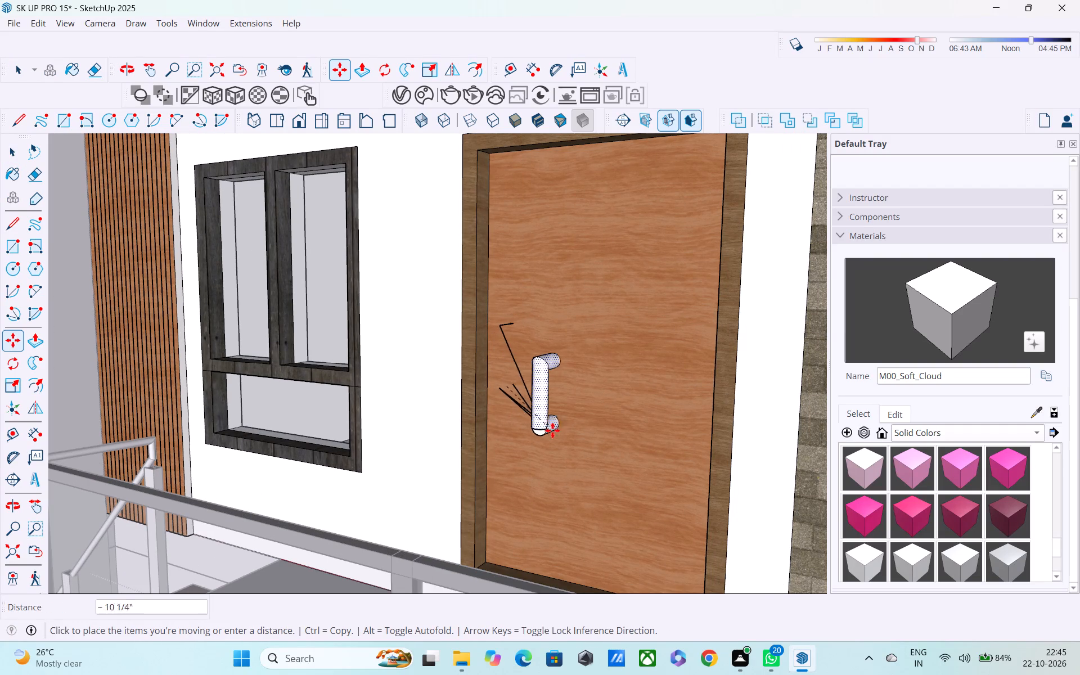
scroll(573, 433, "down", 1)
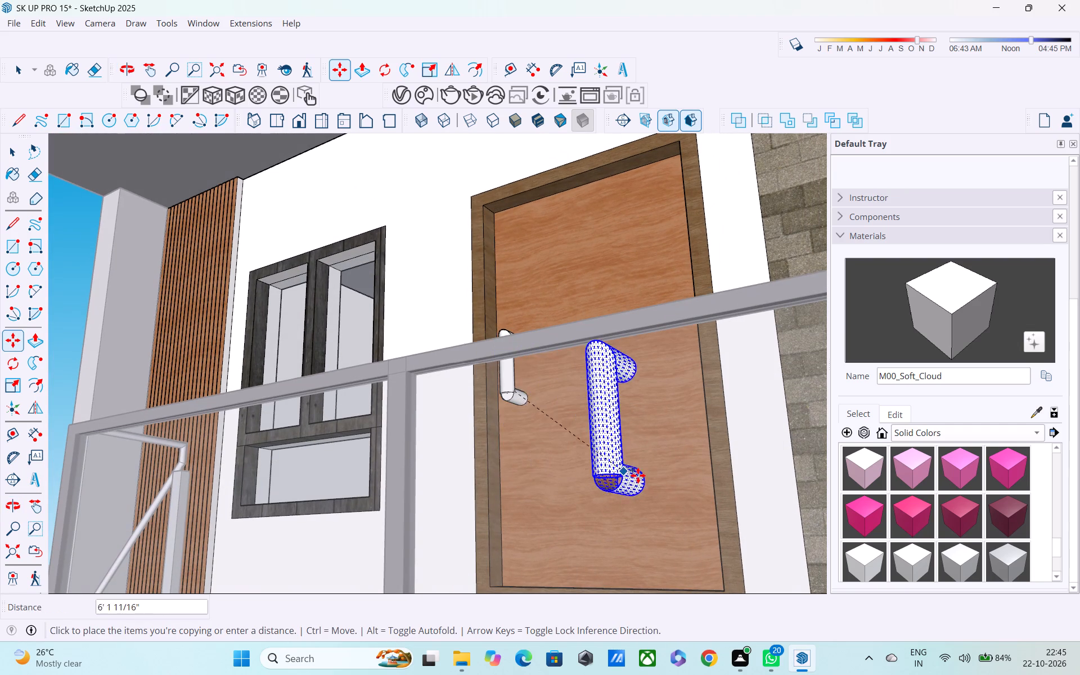
scroll(596, 424, "down", 9)
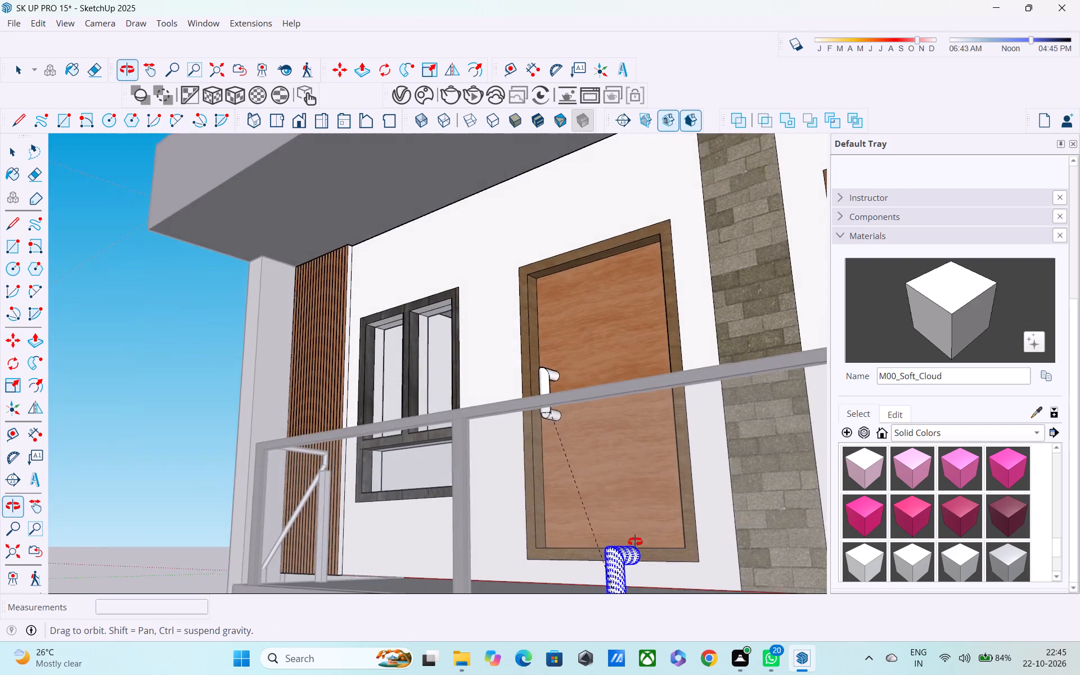
scroll(644, 454, "down", 3)
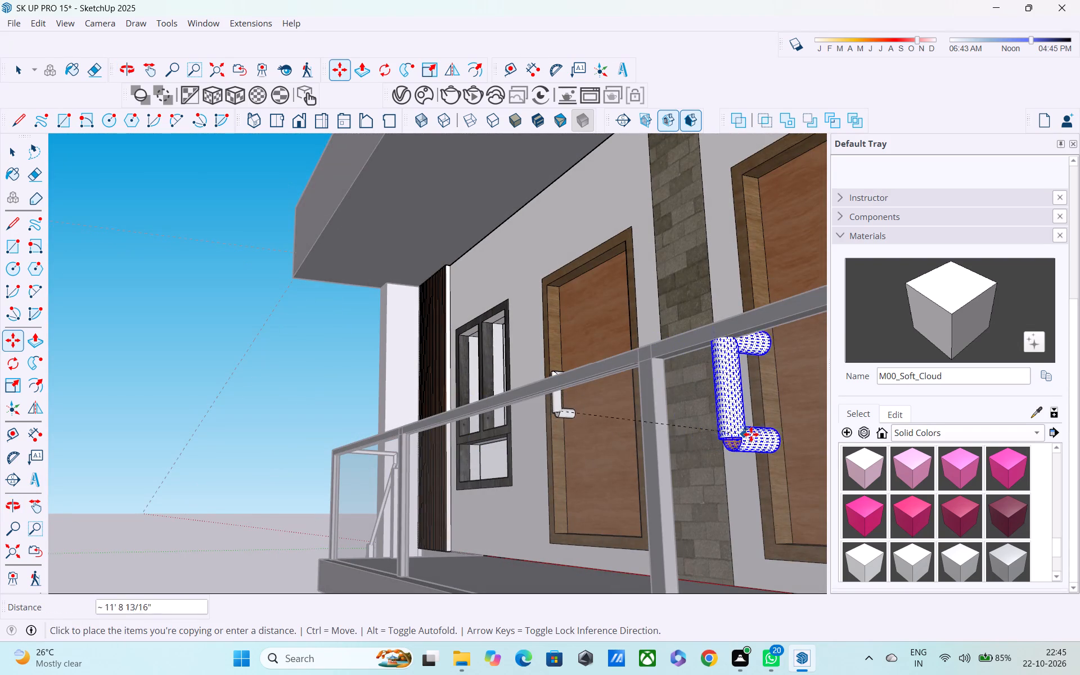
middle_click_drag(750, 384, 749, 383, "shift")
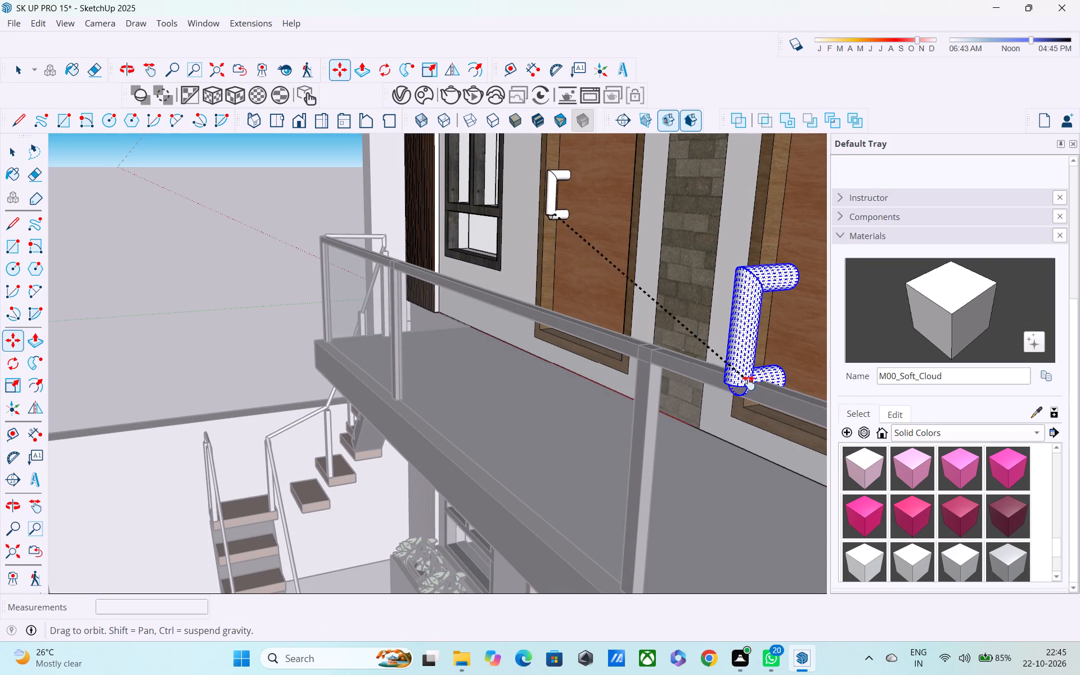
middle_click_drag(749, 383, 479, 465, "shift")
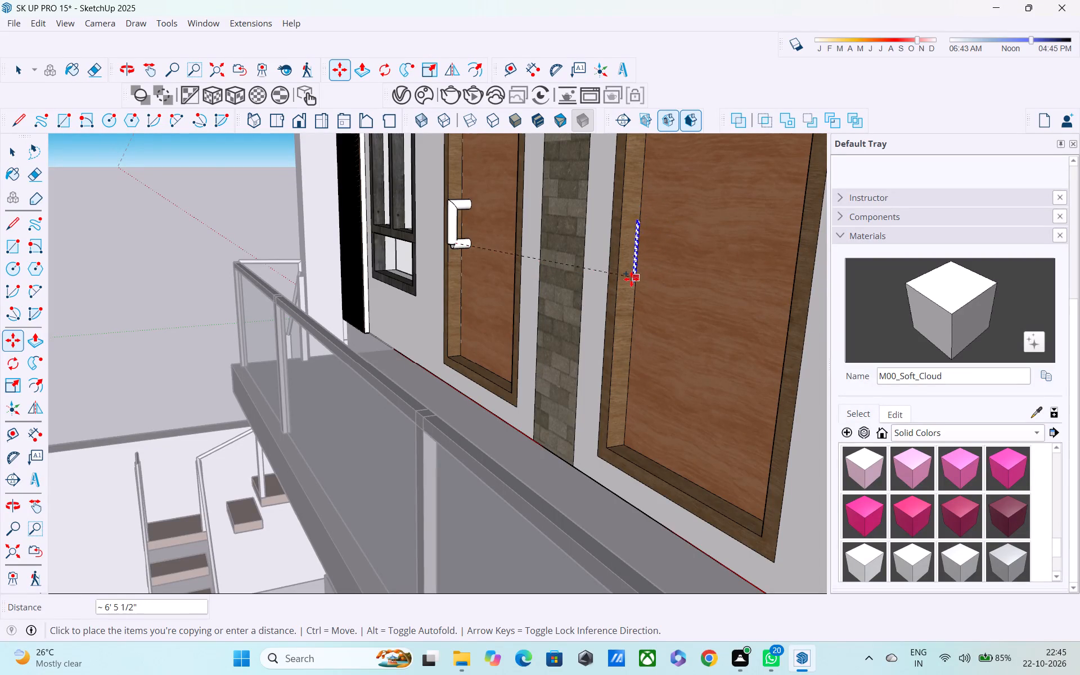
middle_click_drag(629, 282, 602, 340)
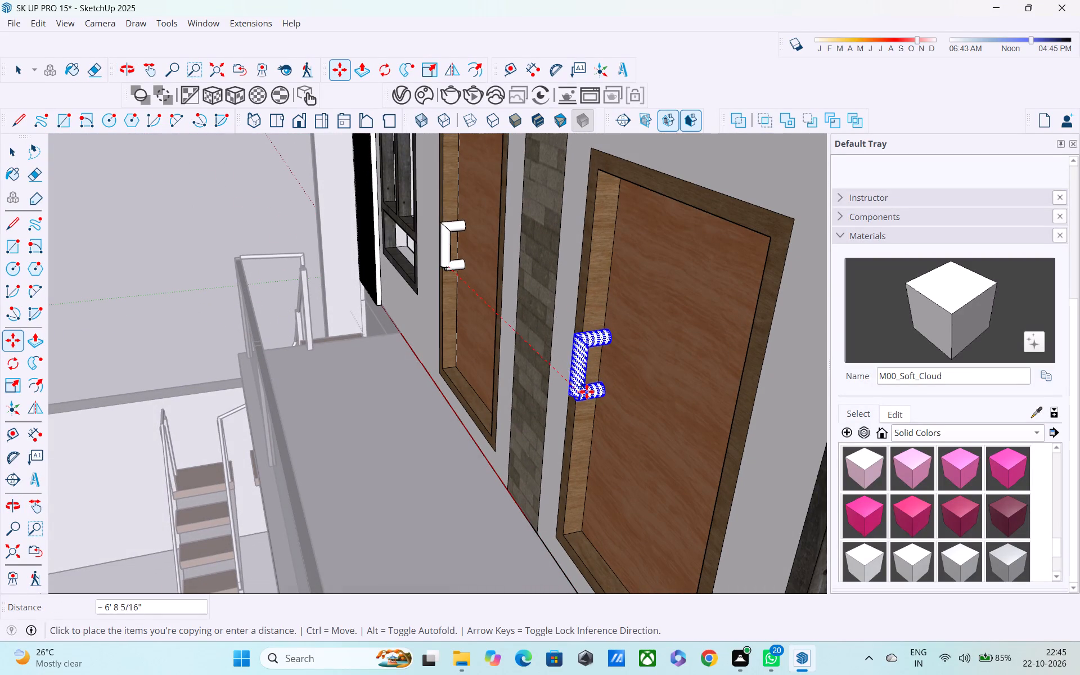
left_click(587, 393)
Copy the door handle about 10' 9" straight down from the upper-floor door onto the ground-floor door below it.
middle_click_drag(591, 407, 622, 344)
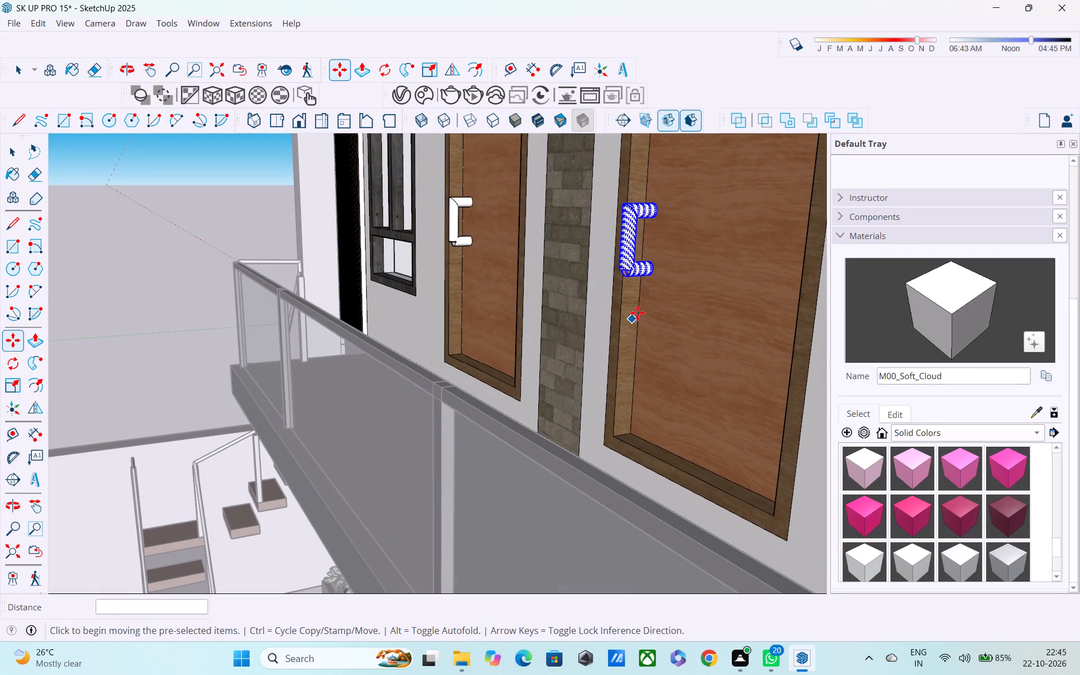
left_click(651, 274)
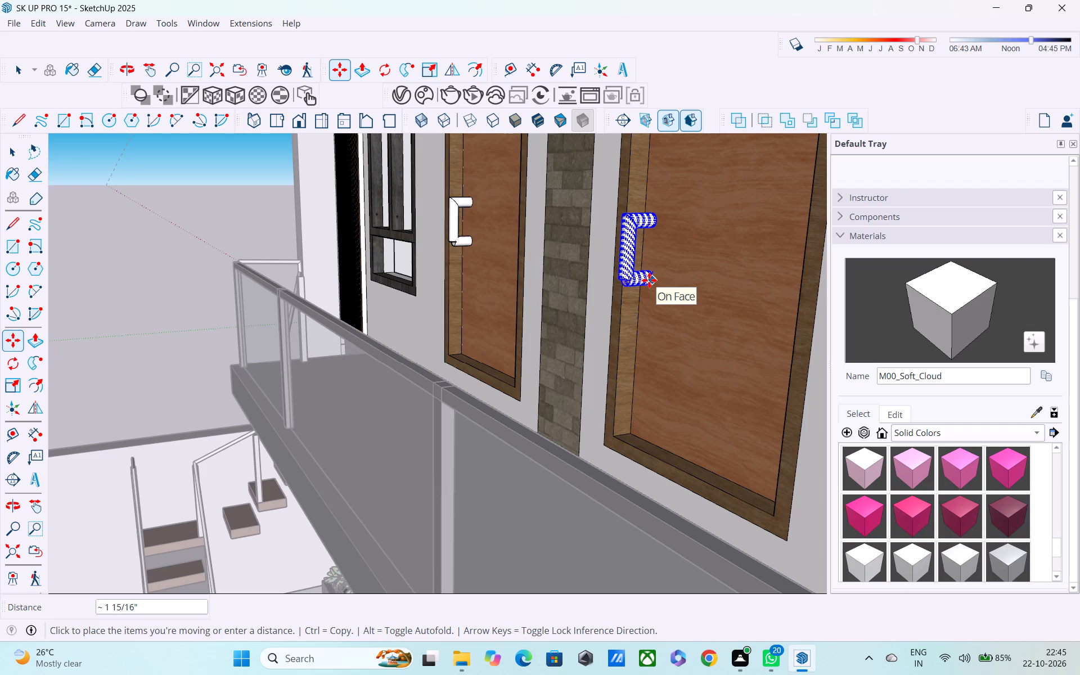
scroll(621, 345, "down", 1)
middle_click_drag(615, 353, 659, 147, "shift")
scroll(656, 282, "down", 2)
middle_click_drag(642, 353, 694, 128, "shift")
middle_click_drag(690, 445, 732, 312)
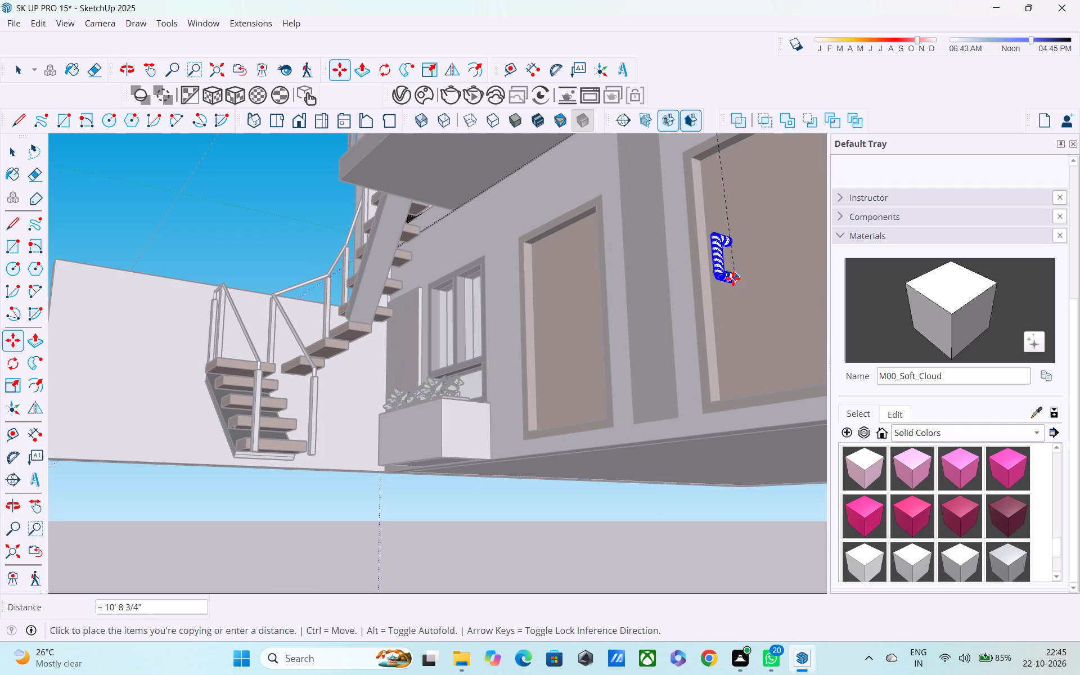
left_click(726, 280)
Copy the ground-floor handle about 6' 9" along the red axis onto the neighbouring ground-floor door.
left_click(720, 285)
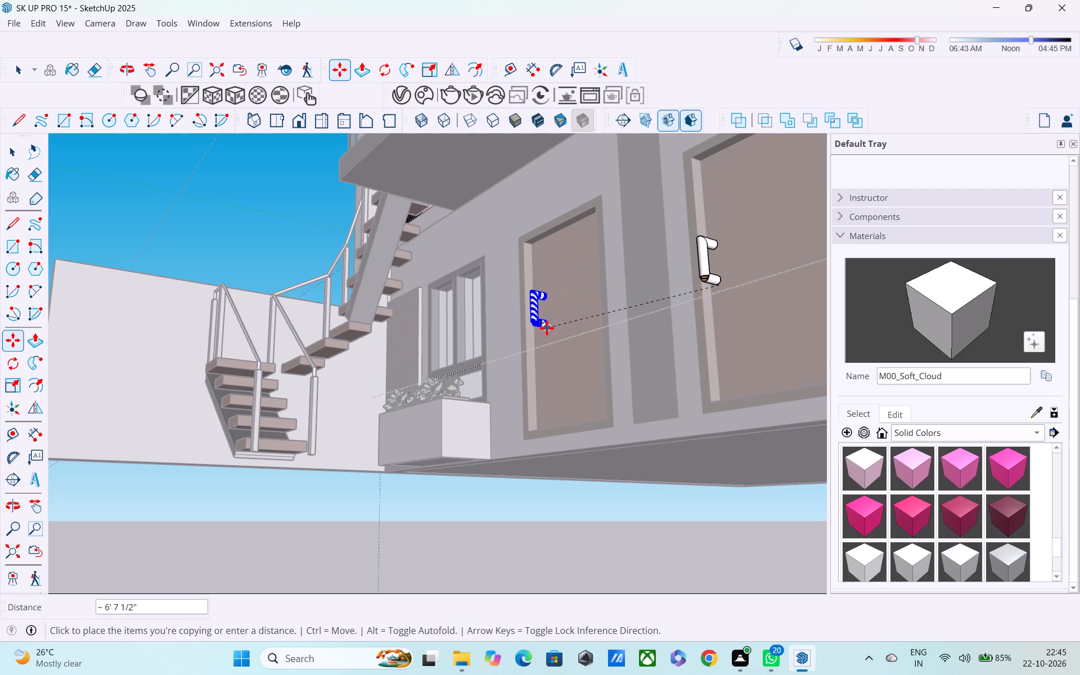
middle_click_drag(542, 332, 461, 470)
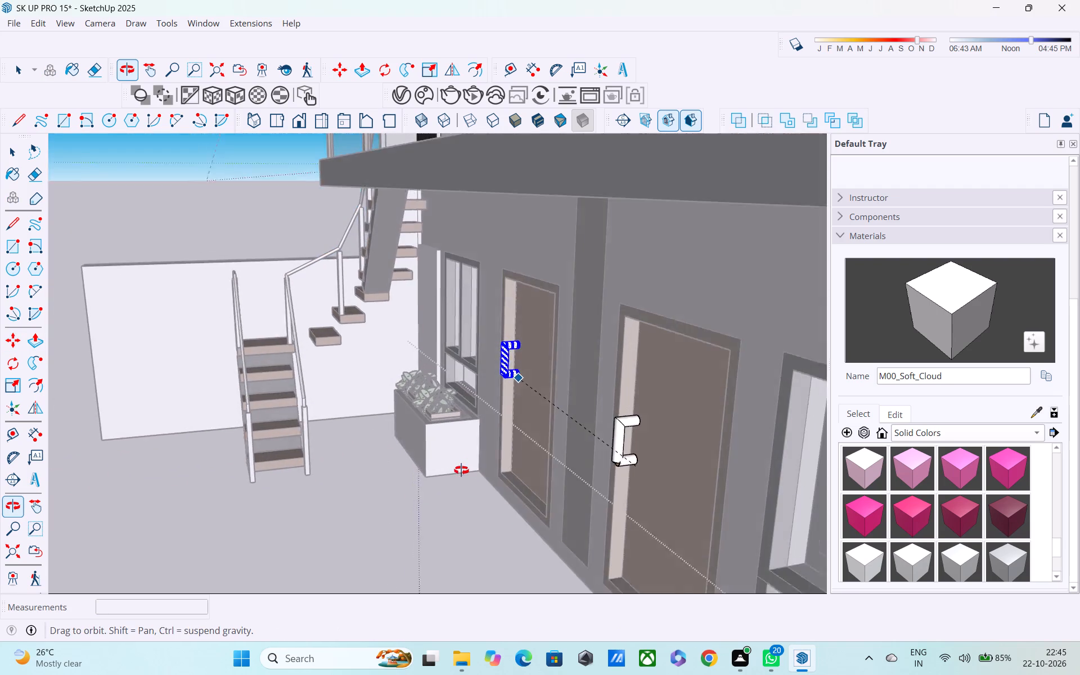
middle_click_drag(461, 470, 683, 375)
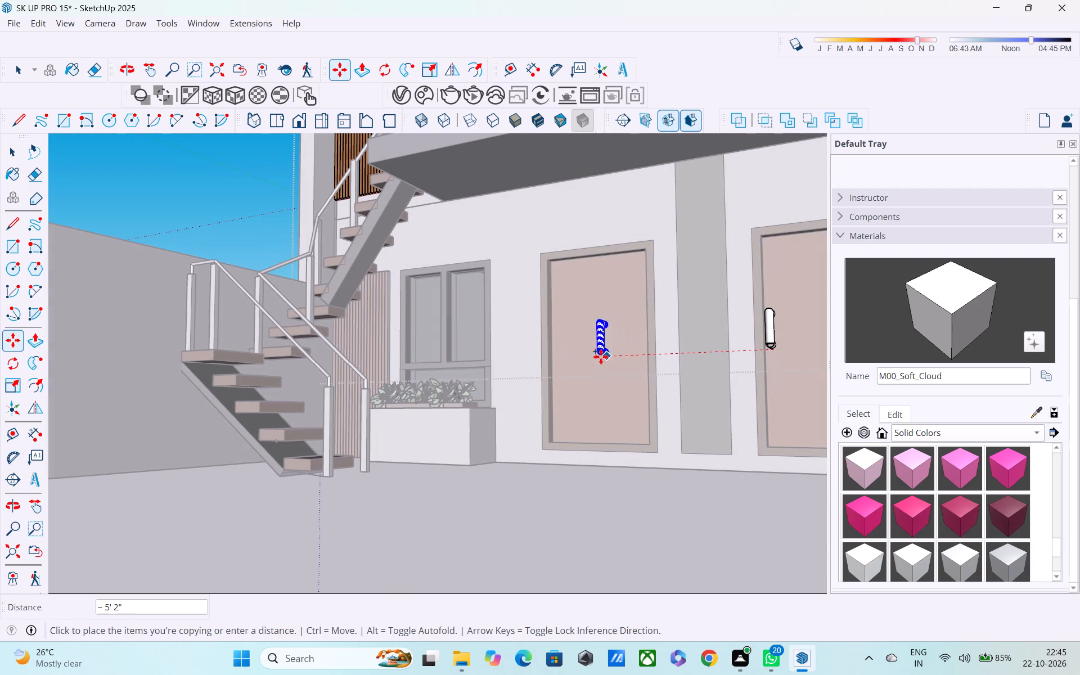
left_click(565, 357)
scroll(602, 388, "down", 3)
key("space")
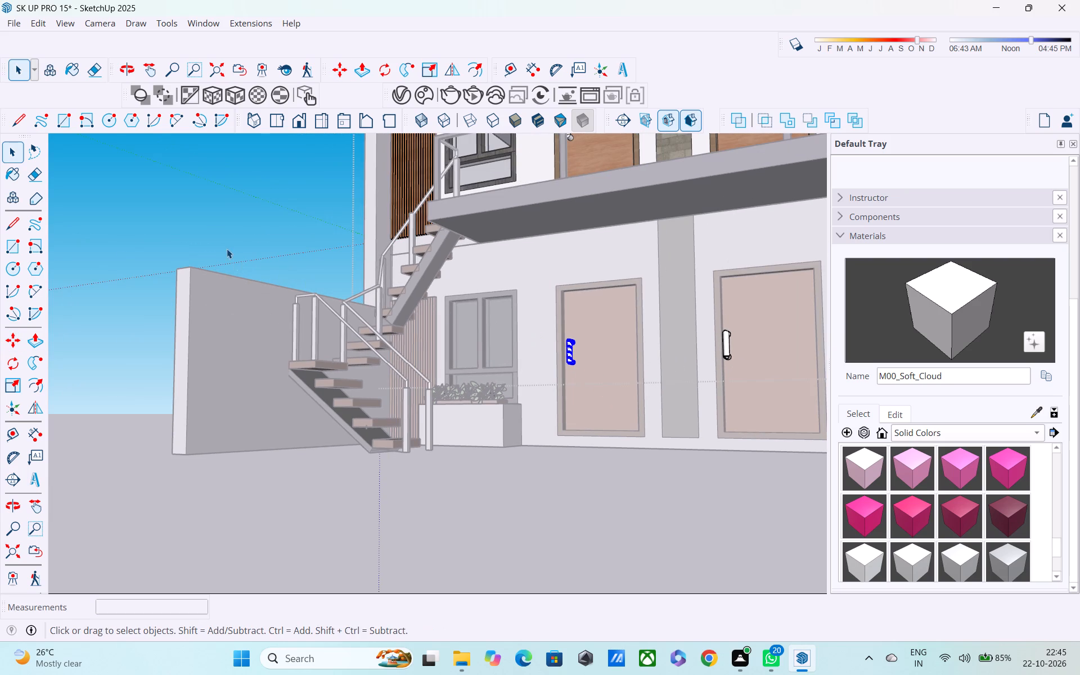
left_click(227, 248)
Draw a rectangle across the building's underside, from the rear corner to the front outer corner of the low boundary wall.
middle_click_drag(415, 281, 579, 397)
scroll(584, 307, "down", 2)
middle_click_drag(584, 307, 541, 232)
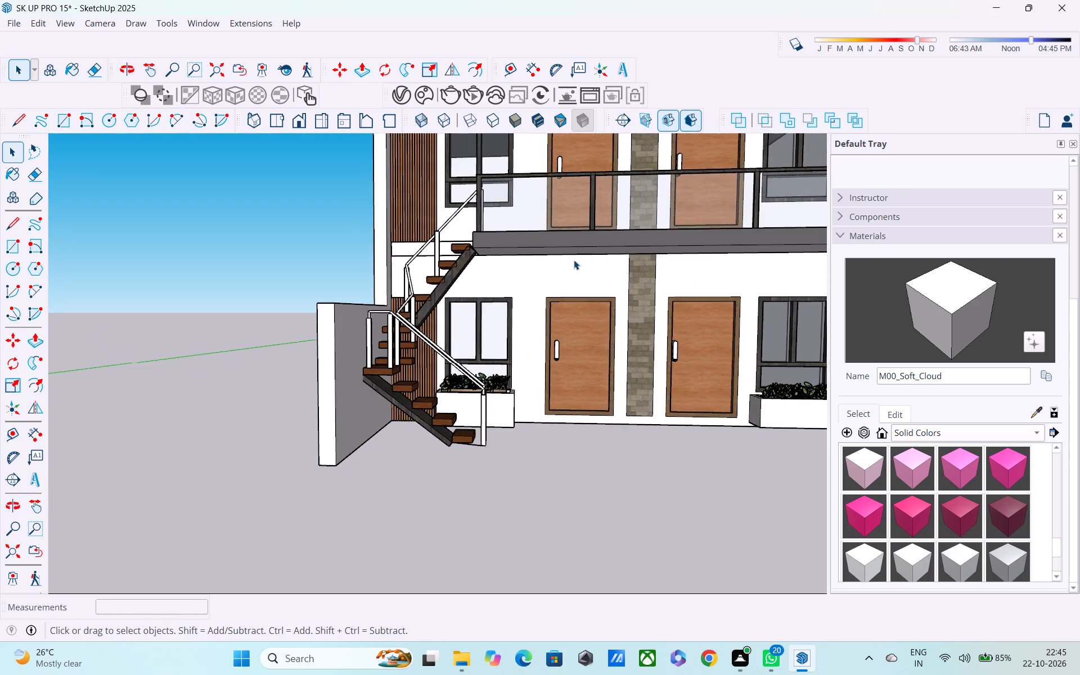
scroll(574, 260, "down", 4)
middle_click_drag(617, 264, 660, 312)
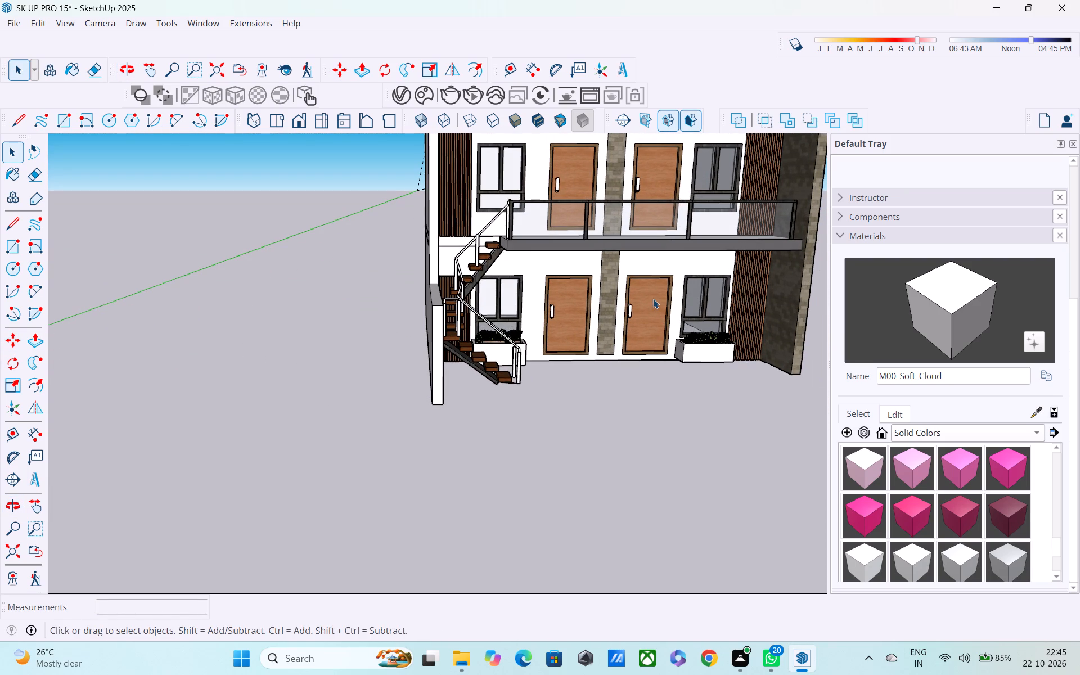
middle_click_drag(753, 305, 741, 301)
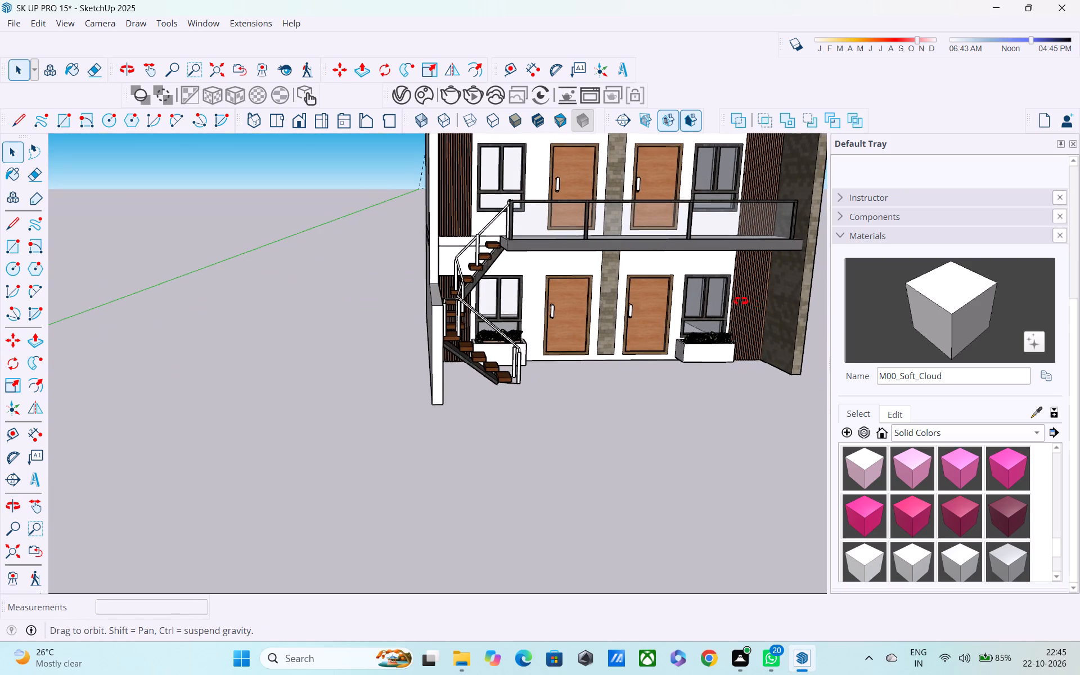
middle_click_drag(741, 301, 641, 223)
middle_click_drag(633, 335, 631, 242)
scroll(630, 273, "down", 4)
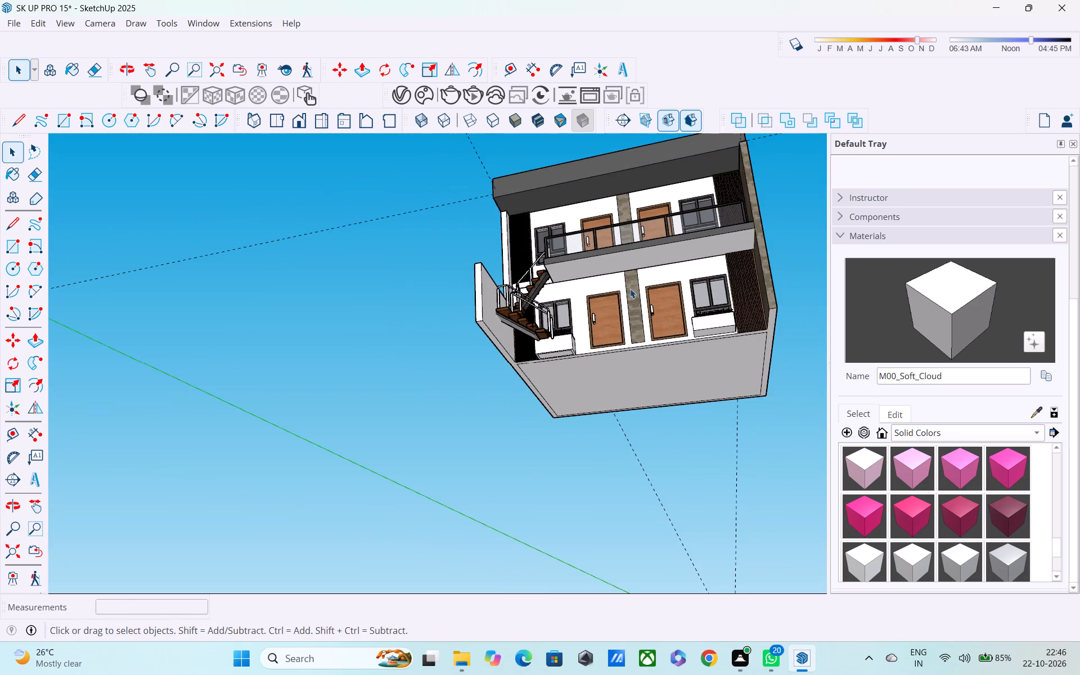
middle_click_drag(612, 350, 607, 267)
middle_click_drag(593, 404, 593, 352)
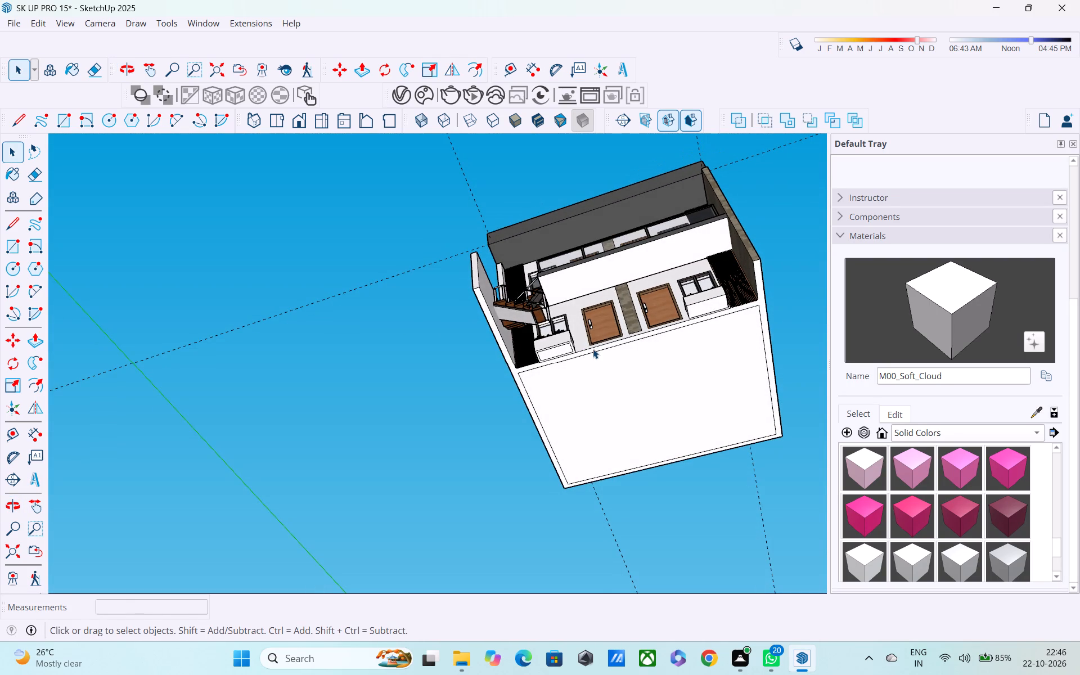
key("r")
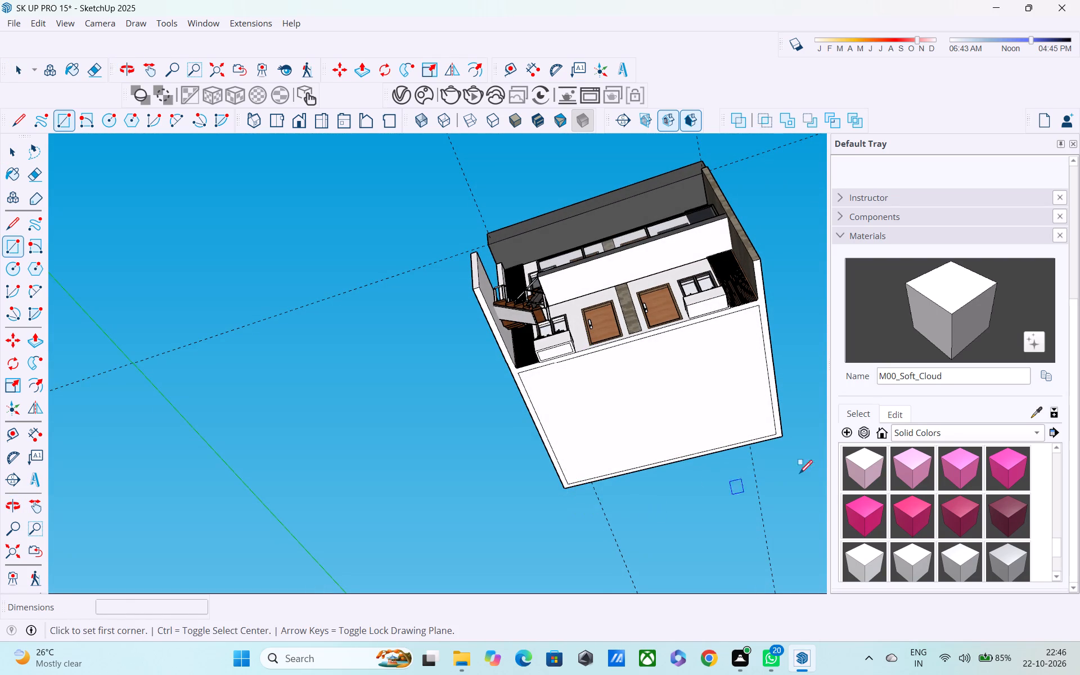
left_click(785, 436)
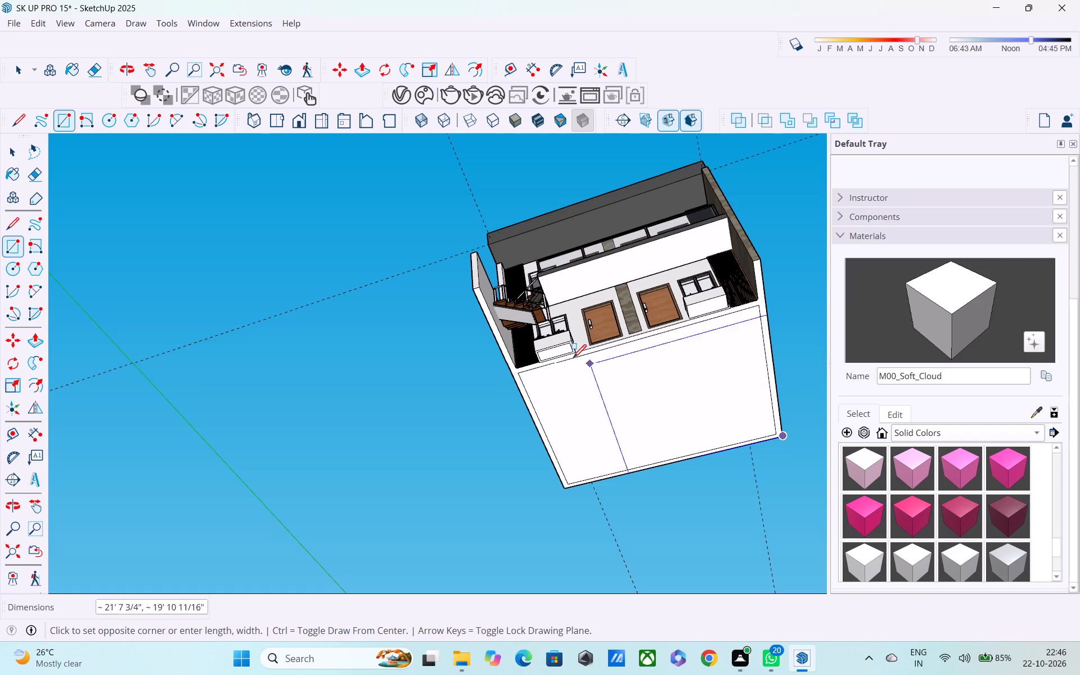
left_click(475, 291)
Push/Pull the new base face 10" downward to form the ground slab.
middle_click_drag(561, 314, 586, 658)
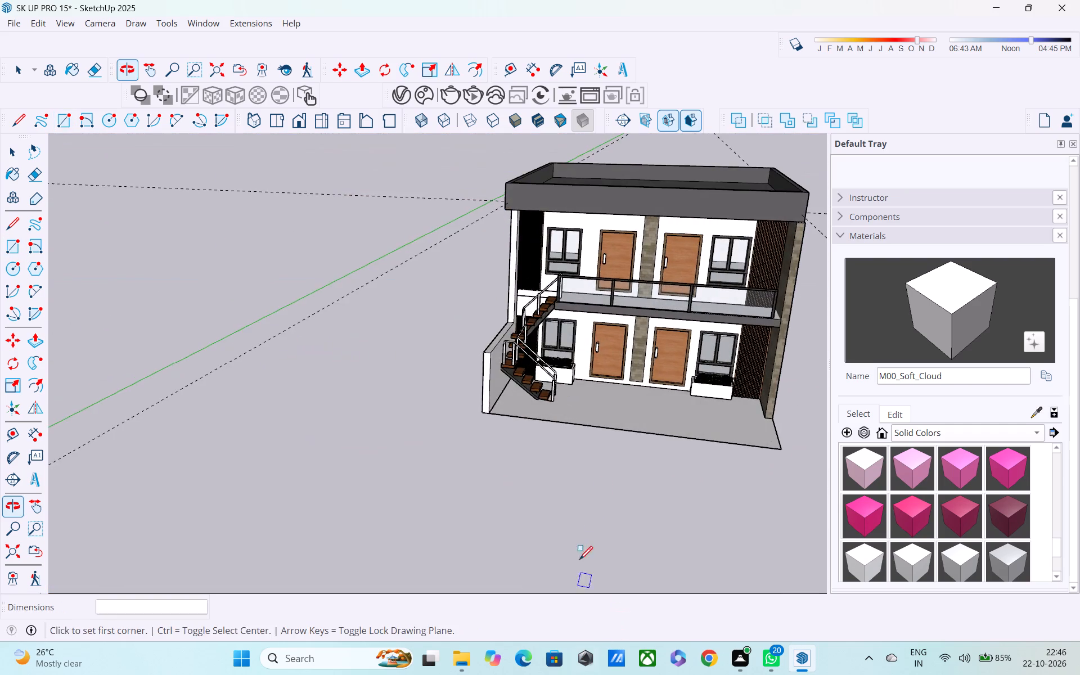
middle_click_drag(613, 468, 525, 272)
middle_click_drag(639, 363, 642, 288)
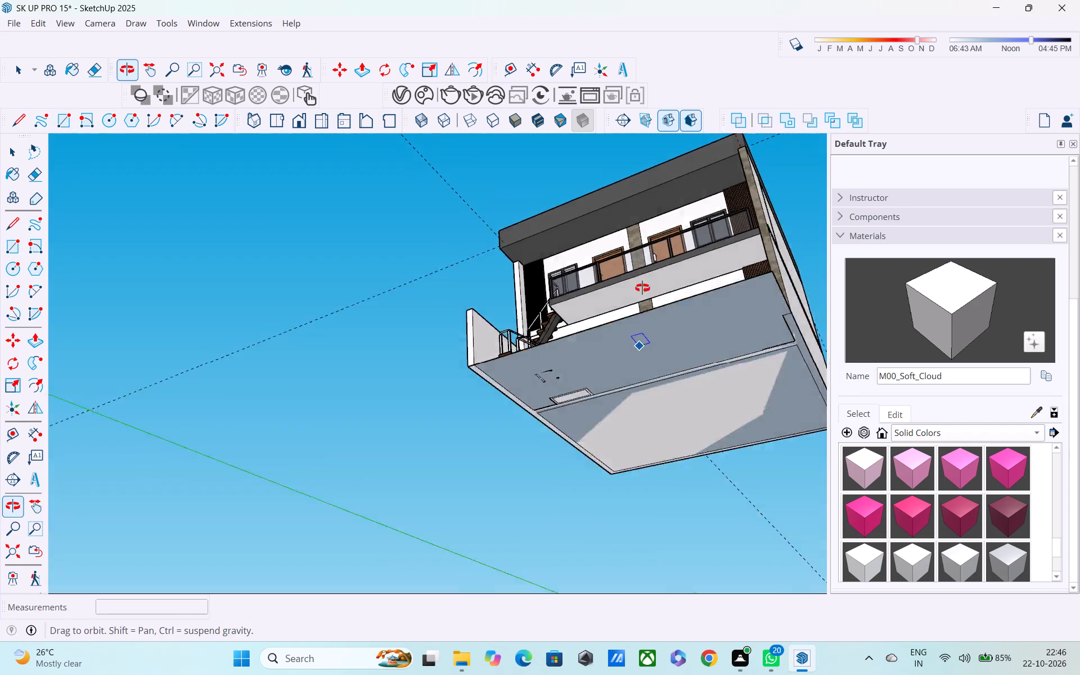
middle_click_drag(642, 288, 643, 229)
key("space")
left_click(645, 325)
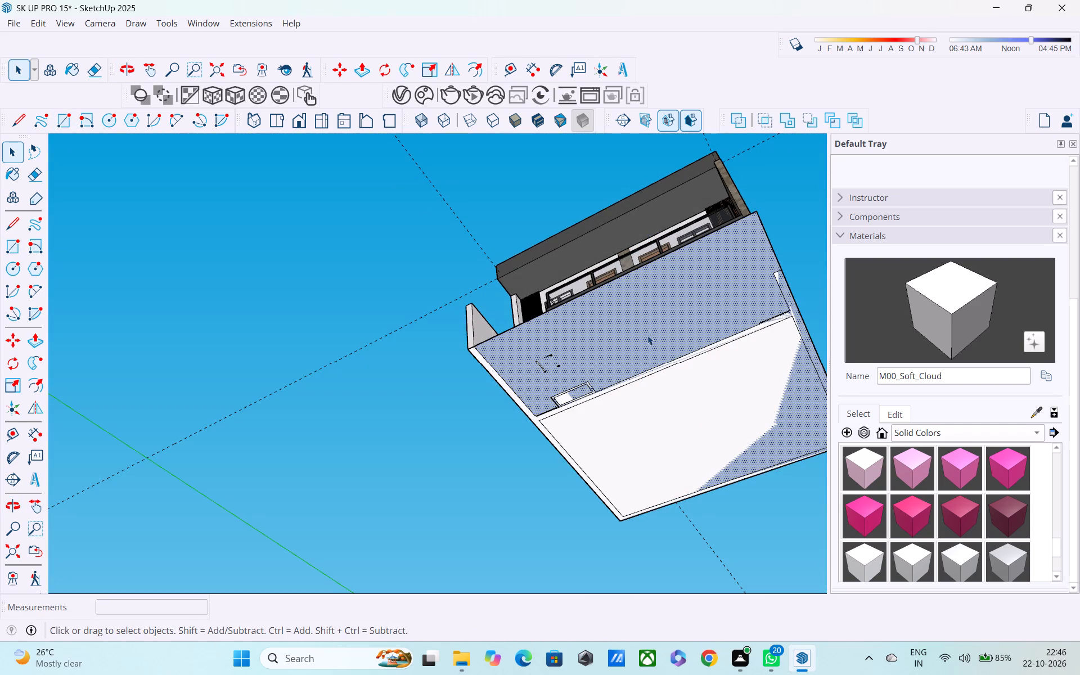
left_click(695, 413)
key("p")
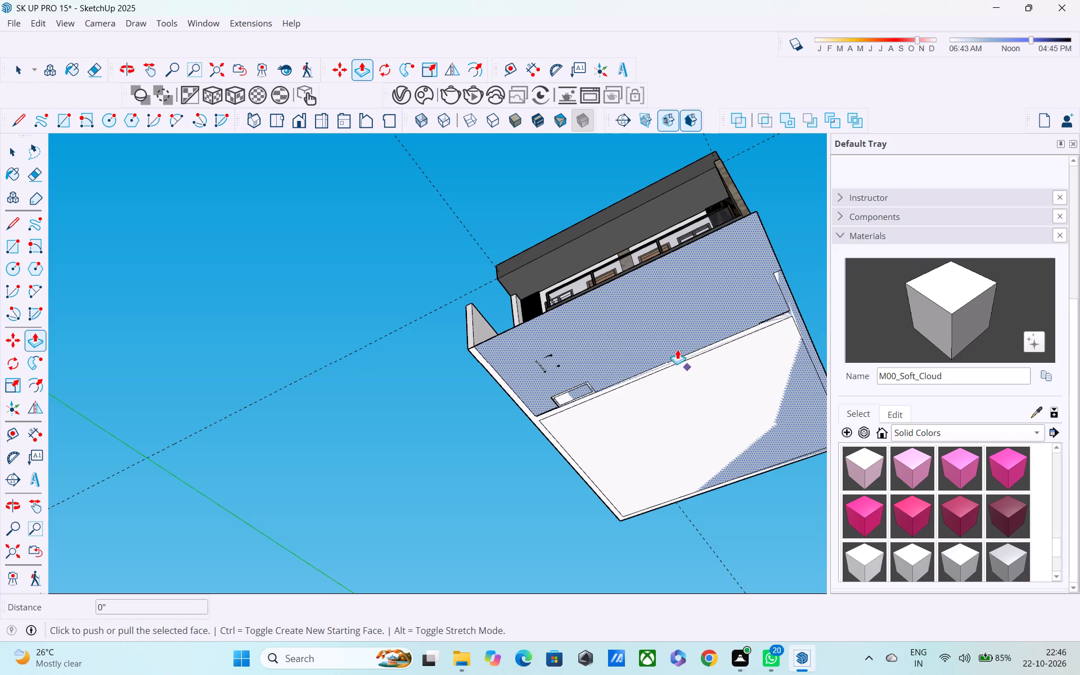
left_click(661, 318)
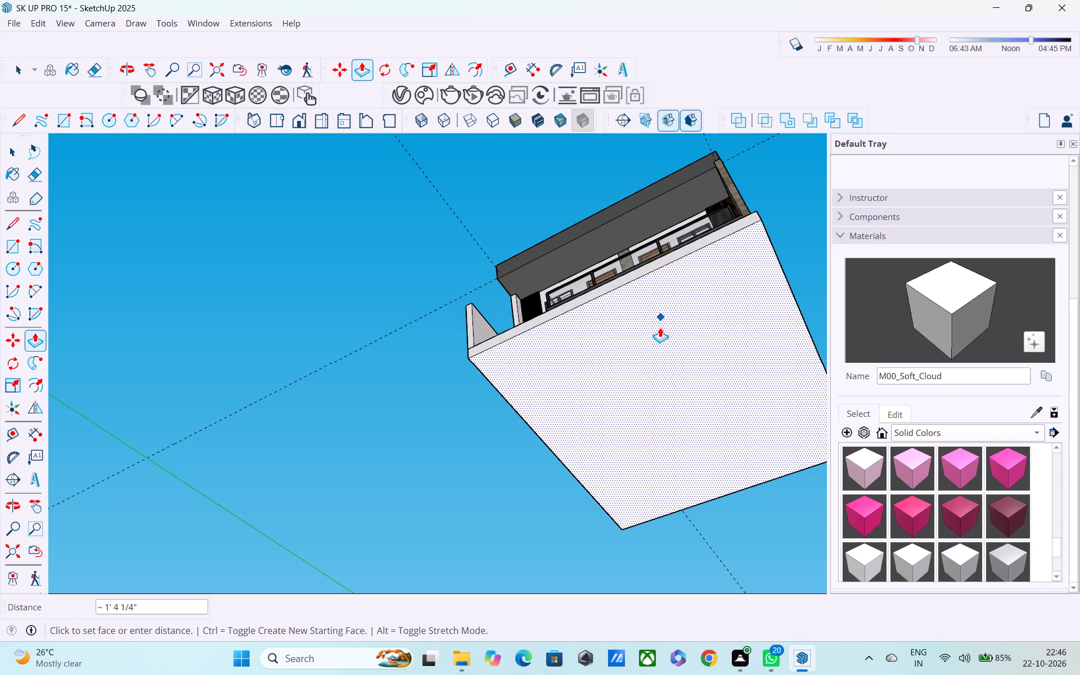
type("10\"")
key("Return")
Examine the ground slab and its edge at the staircase and doors from below and from the front.
middle_click_drag(640, 262, 640, 273)
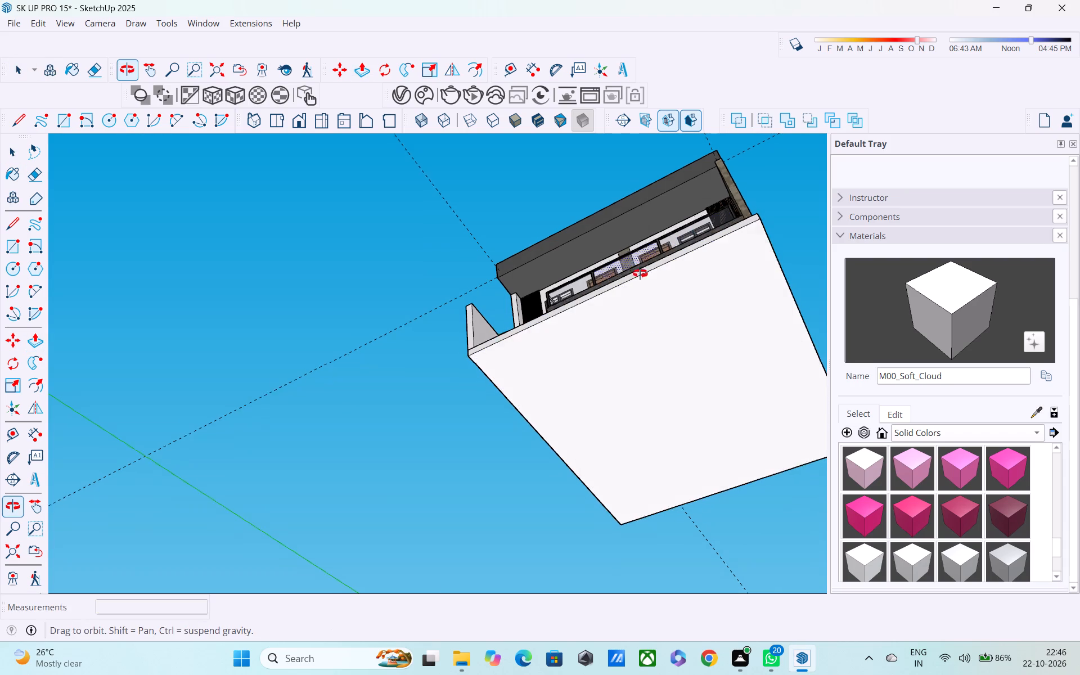
middle_click_drag(640, 273, 705, 539)
middle_click_drag(682, 451, 501, 368)
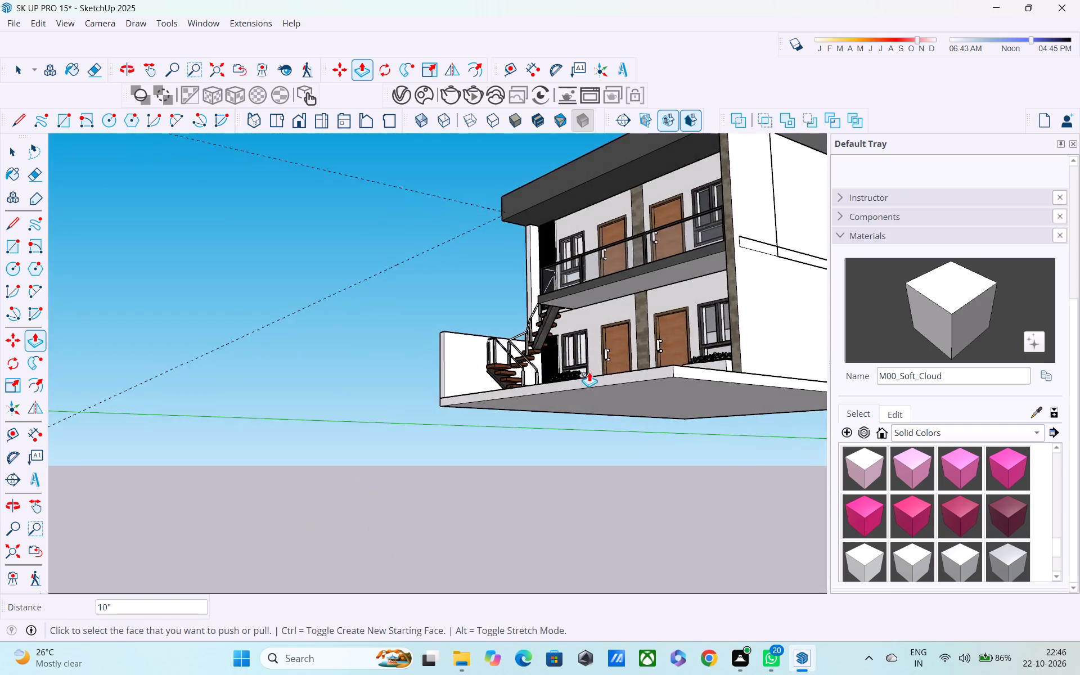
scroll(599, 372, "down", 3)
middle_click_drag(622, 370, 762, 505)
scroll(501, 379, "up", 10)
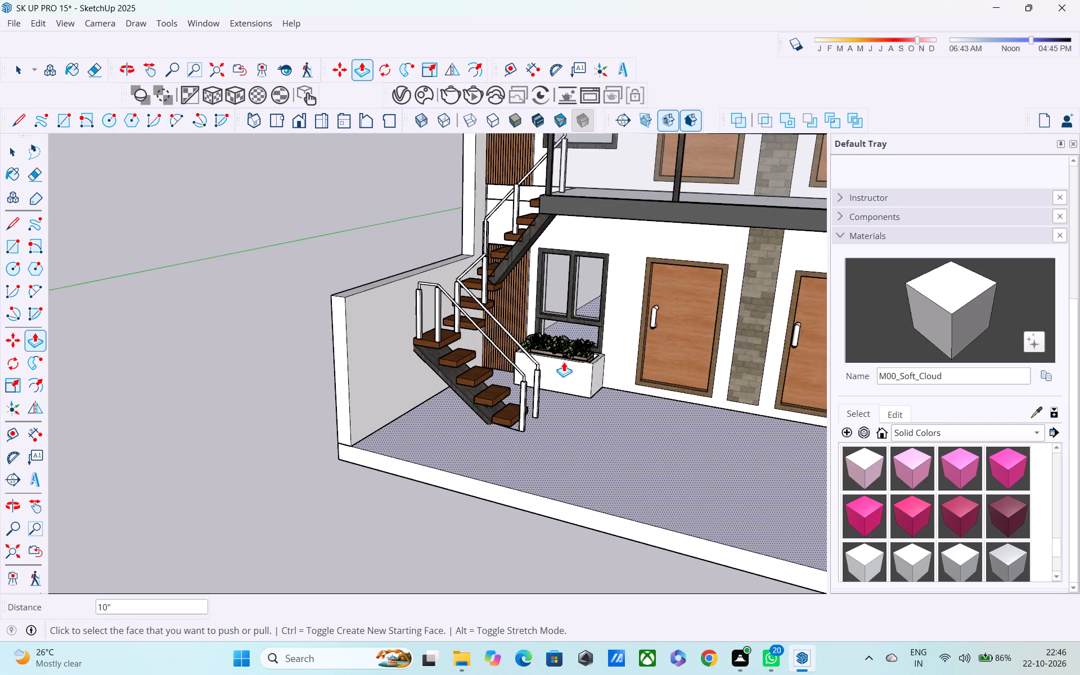
middle_click_drag(563, 362, 538, 334)
scroll(540, 359, "down", 4)
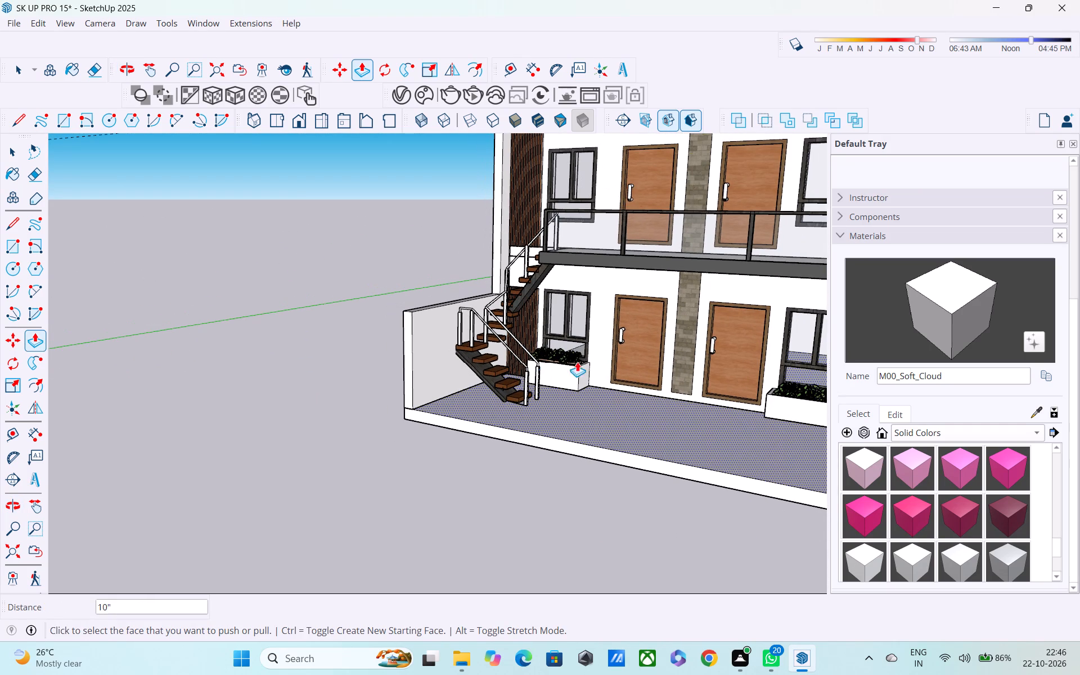
Import the MÁRMORES+E+GRANITOS+EDITADOS model from Downloads and place it on the open ground beside the building.
left_click(11, 22)
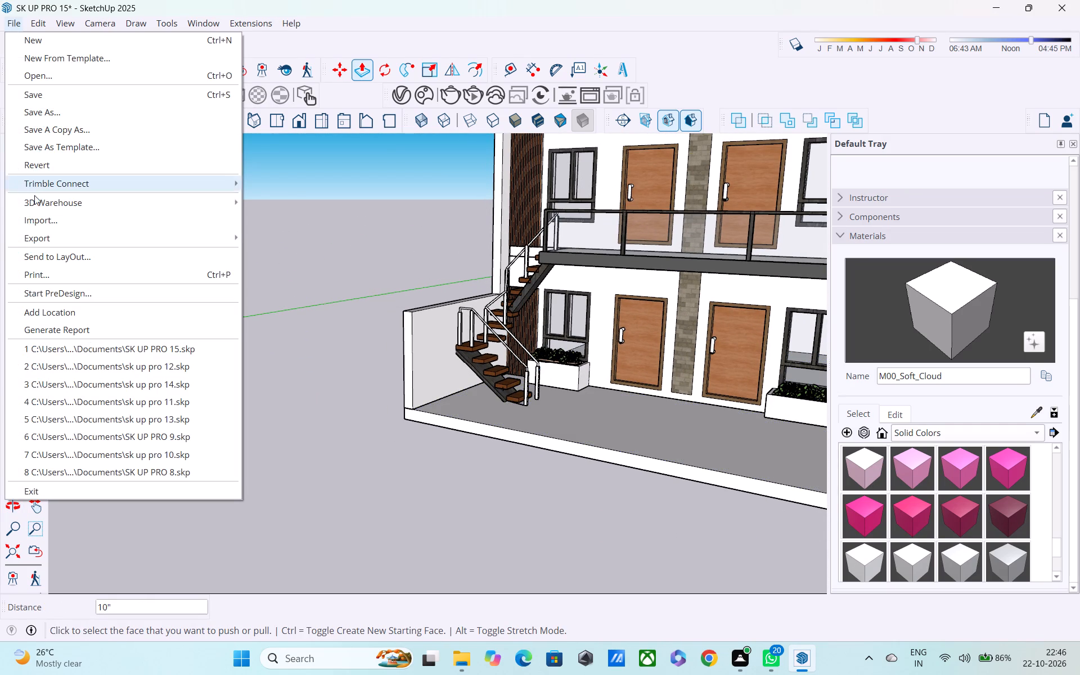
left_click(42, 222)
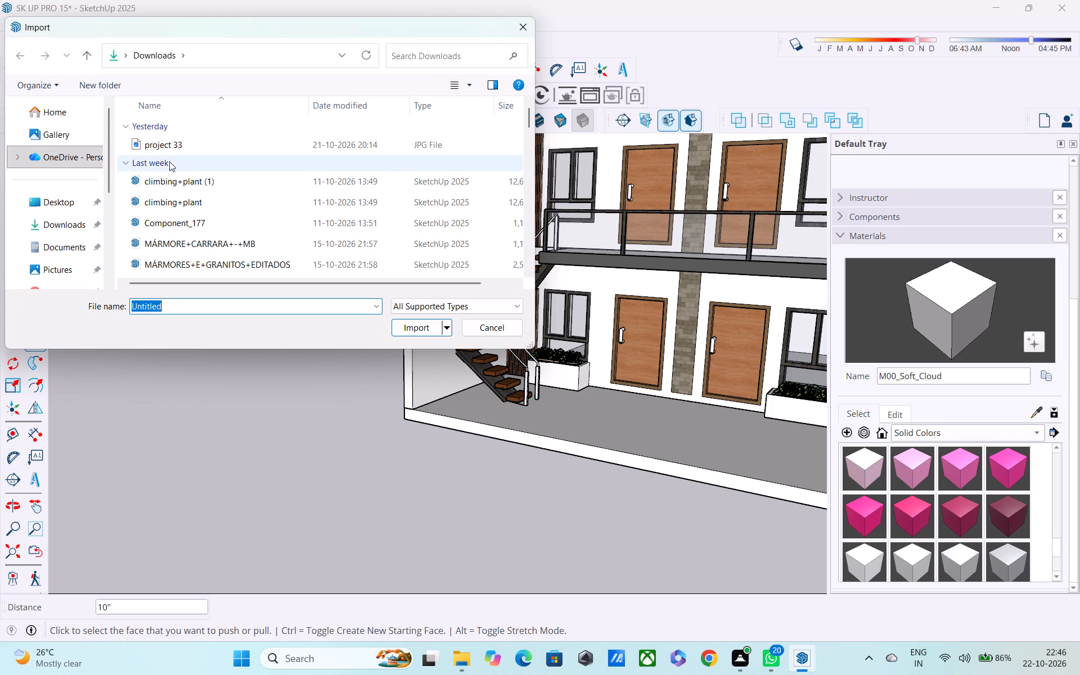
left_click(181, 260)
left_click(415, 327)
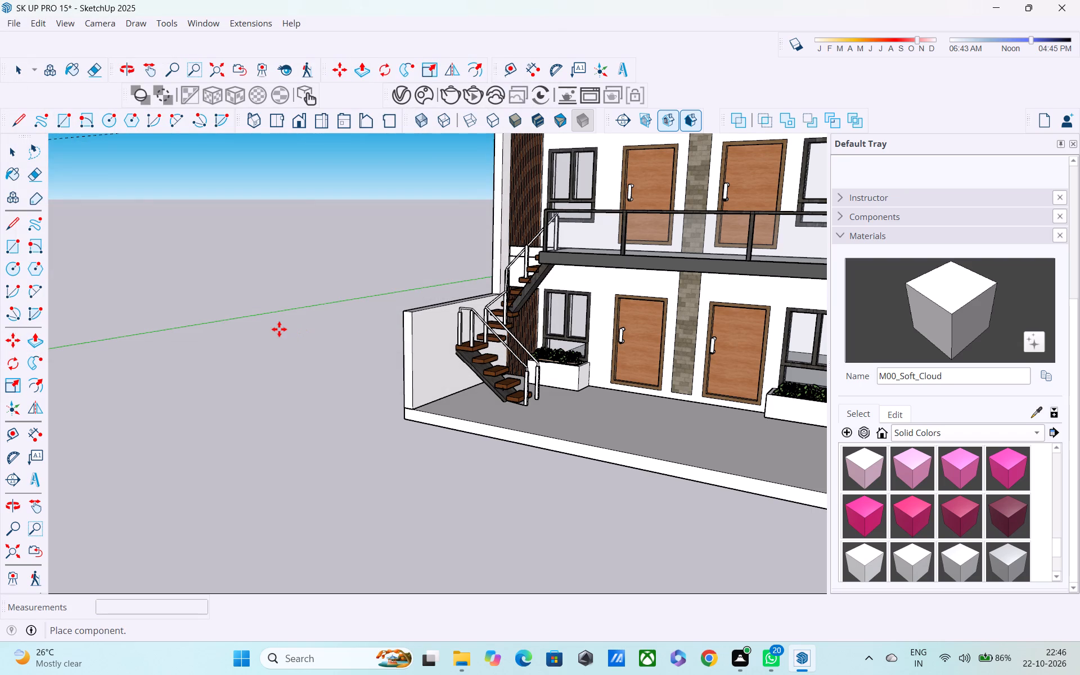
left_click(132, 302)
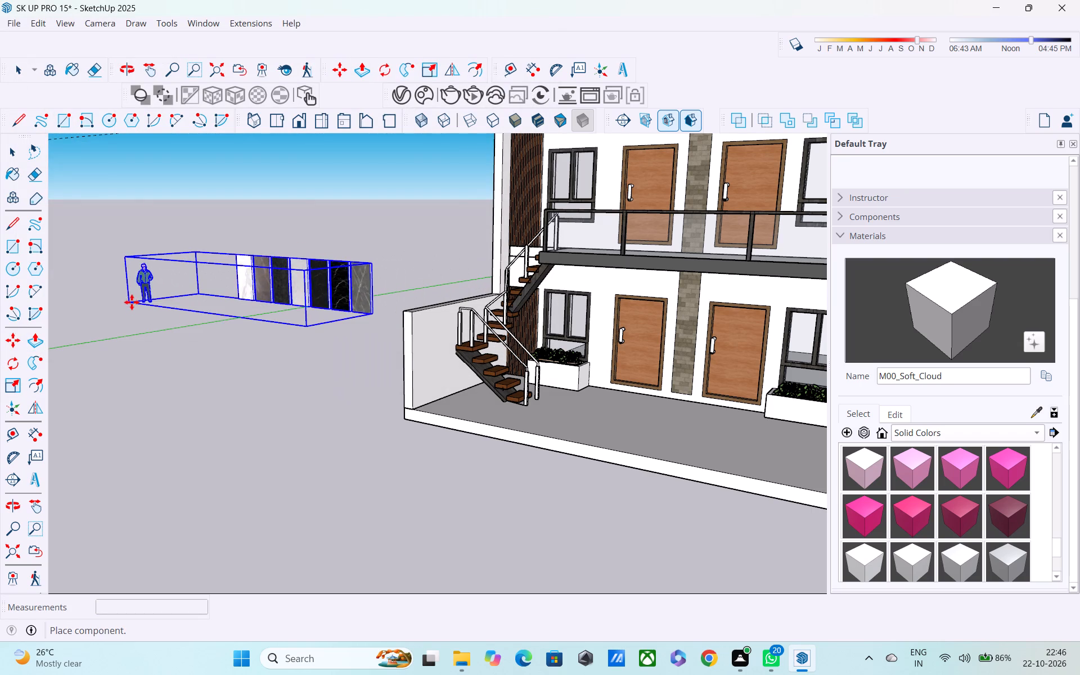
Sample the PIETRA GRAY marble from the end panel of the imported set and paint the ground-floor porch floor with it.
middle_click_drag(311, 347, 413, 387)
scroll(120, 246, "up", 2)
scroll(202, 260, "up", 2)
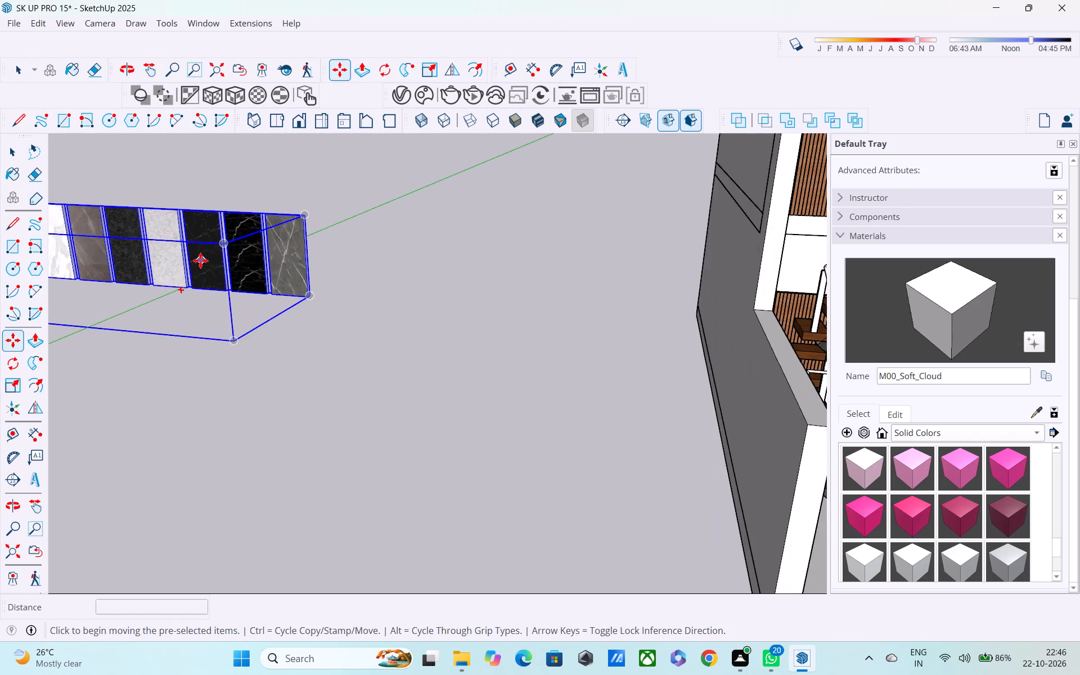
scroll(195, 259, "up", 3)
scroll(290, 255, "up", 3)
scroll(311, 255, "down", 3)
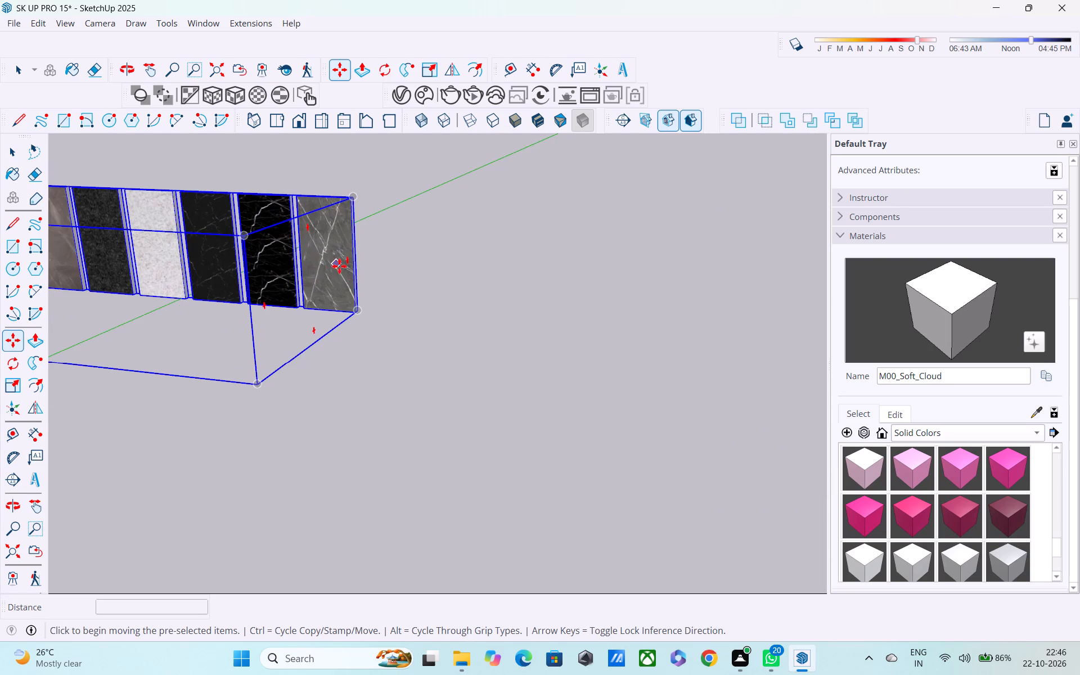
left_click(1039, 412)
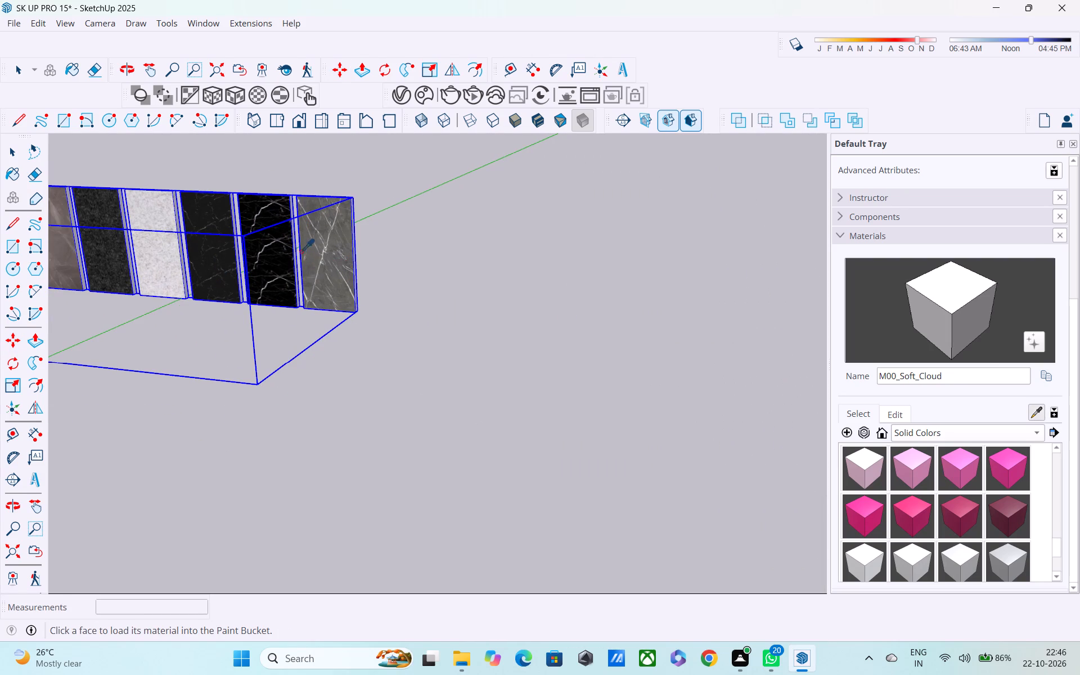
left_click(318, 246)
scroll(308, 301, "down", 4)
middle_click_drag(331, 325, 276, 296)
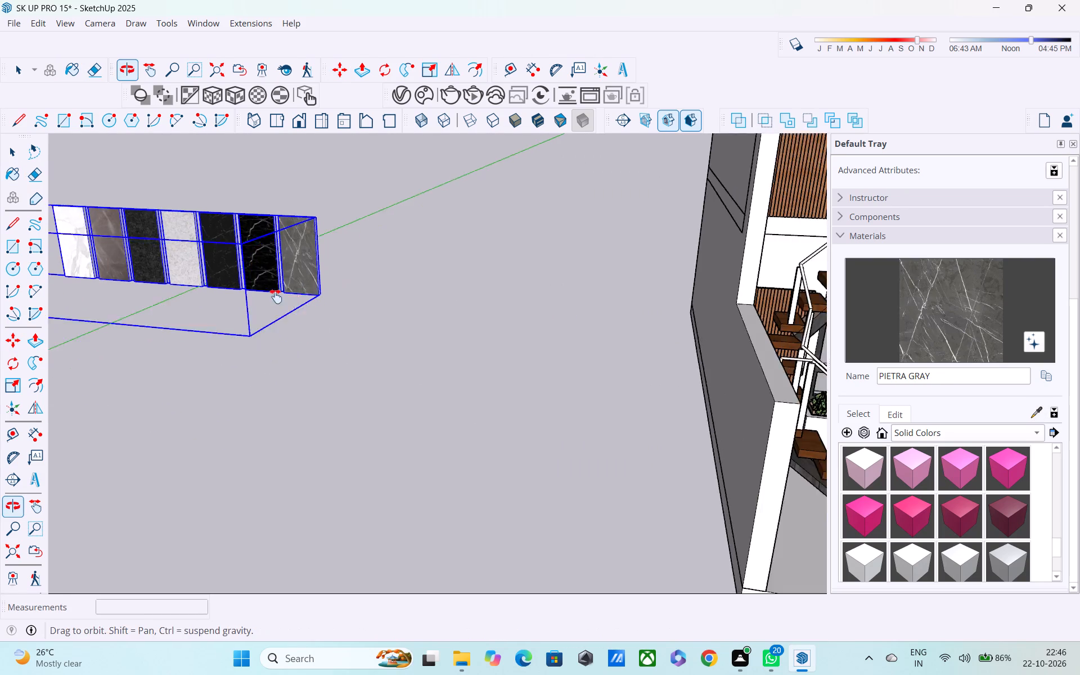
middle_click_drag(276, 296, 148, 253)
left_click(686, 479)
Examine the marble porch floor and the building's front from several angles.
middle_click_drag(637, 476, 615, 414)
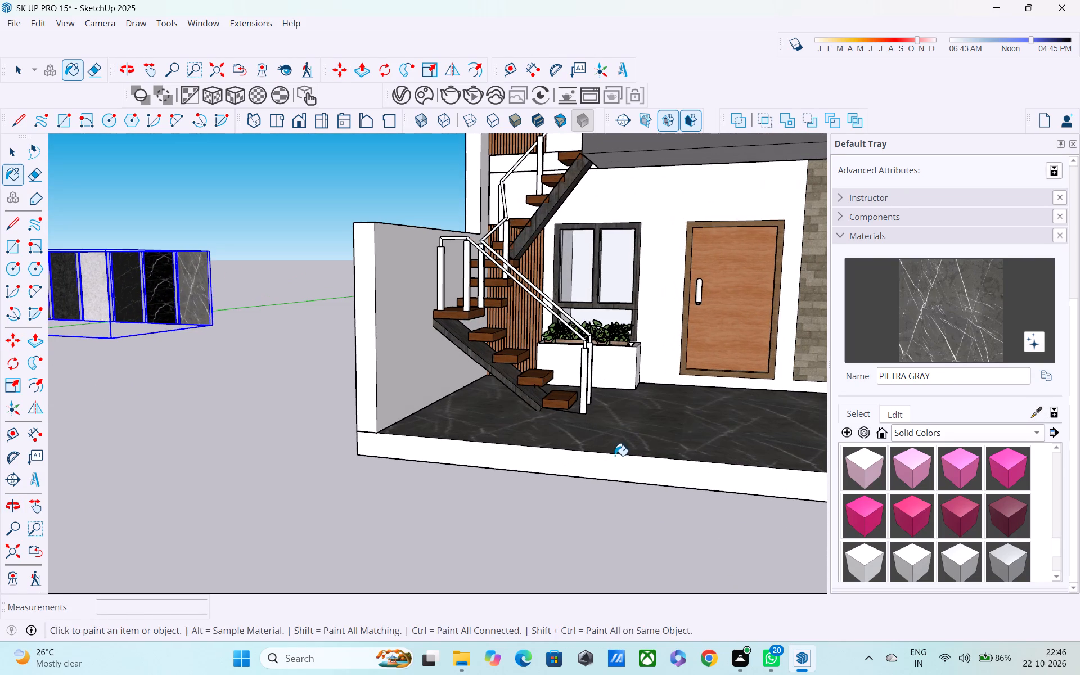
scroll(610, 469, "down", 3)
middle_click_drag(575, 471, 267, 481)
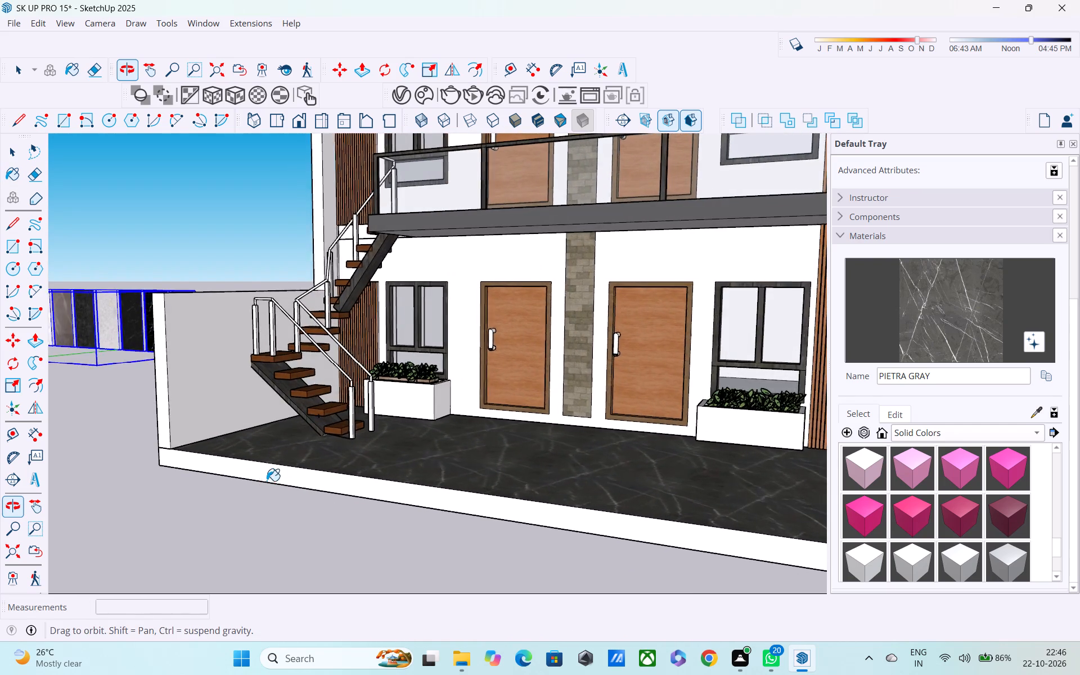
middle_click_drag(267, 481, 267, 482)
scroll(338, 469, "down", 4)
middle_click_drag(571, 448, 505, 434)
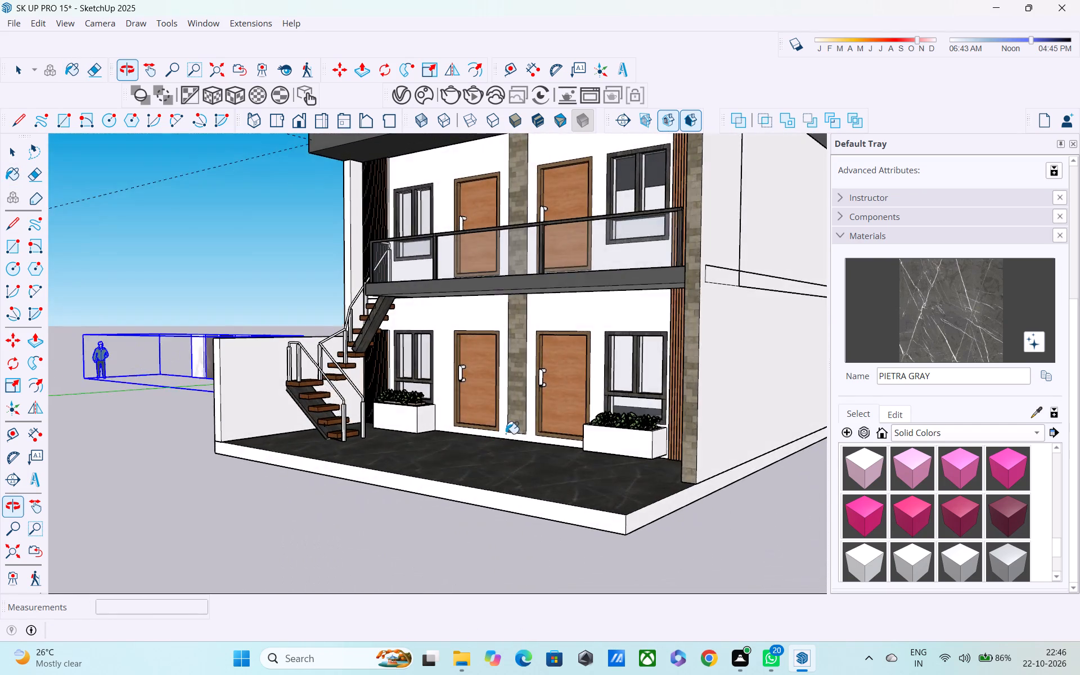
scroll(506, 434, "down", 2)
middle_click_drag(555, 448, 646, 484)
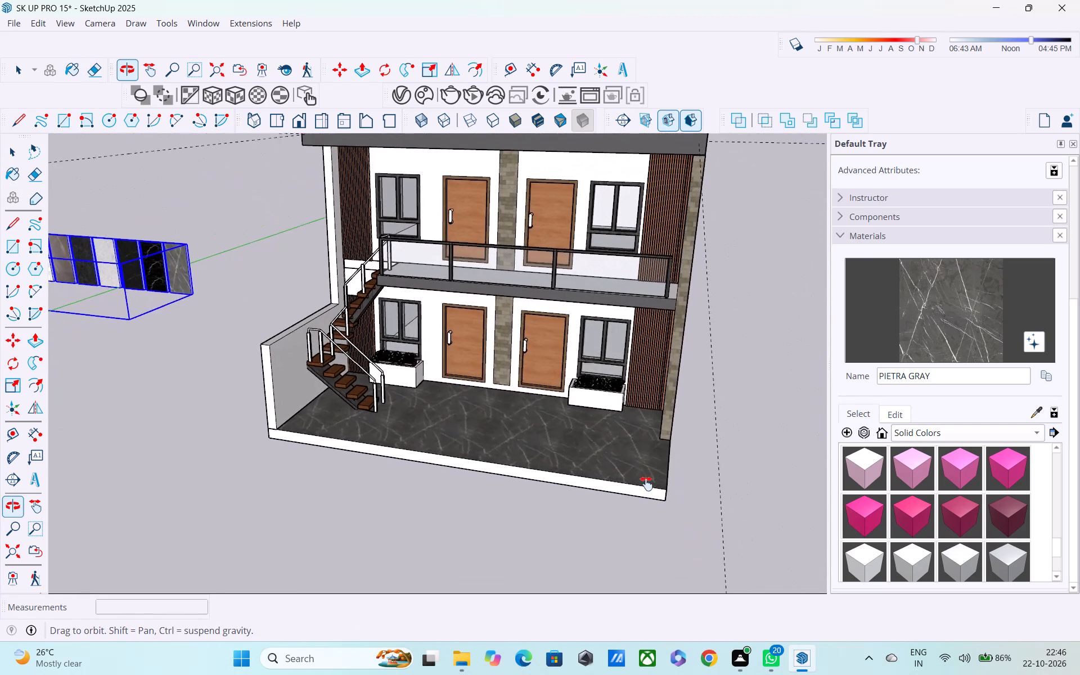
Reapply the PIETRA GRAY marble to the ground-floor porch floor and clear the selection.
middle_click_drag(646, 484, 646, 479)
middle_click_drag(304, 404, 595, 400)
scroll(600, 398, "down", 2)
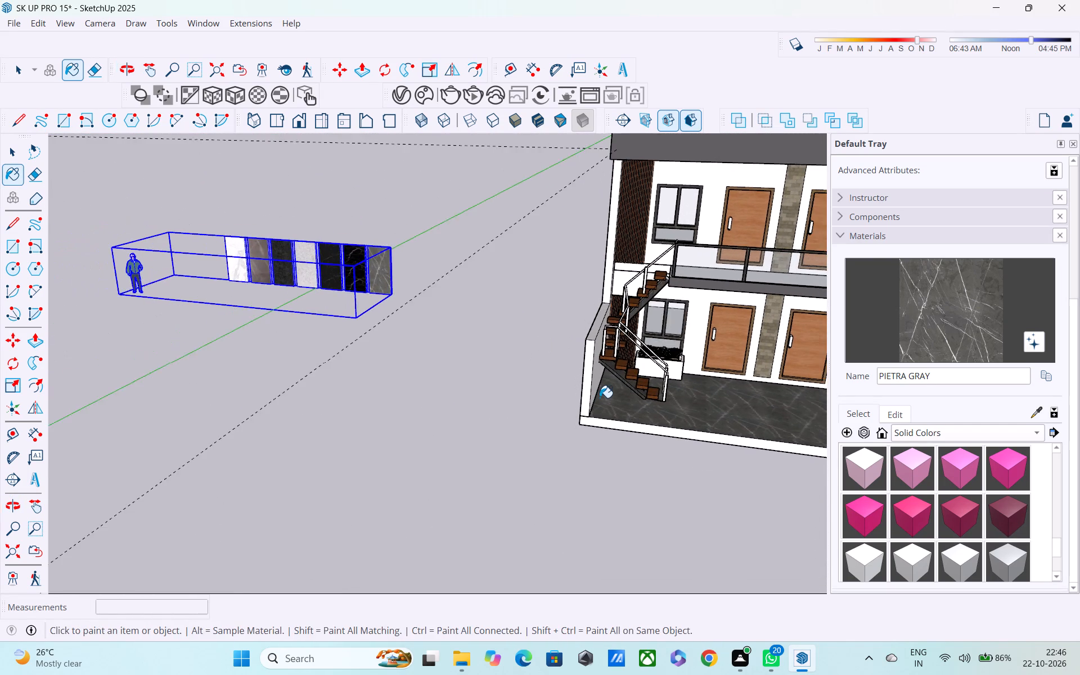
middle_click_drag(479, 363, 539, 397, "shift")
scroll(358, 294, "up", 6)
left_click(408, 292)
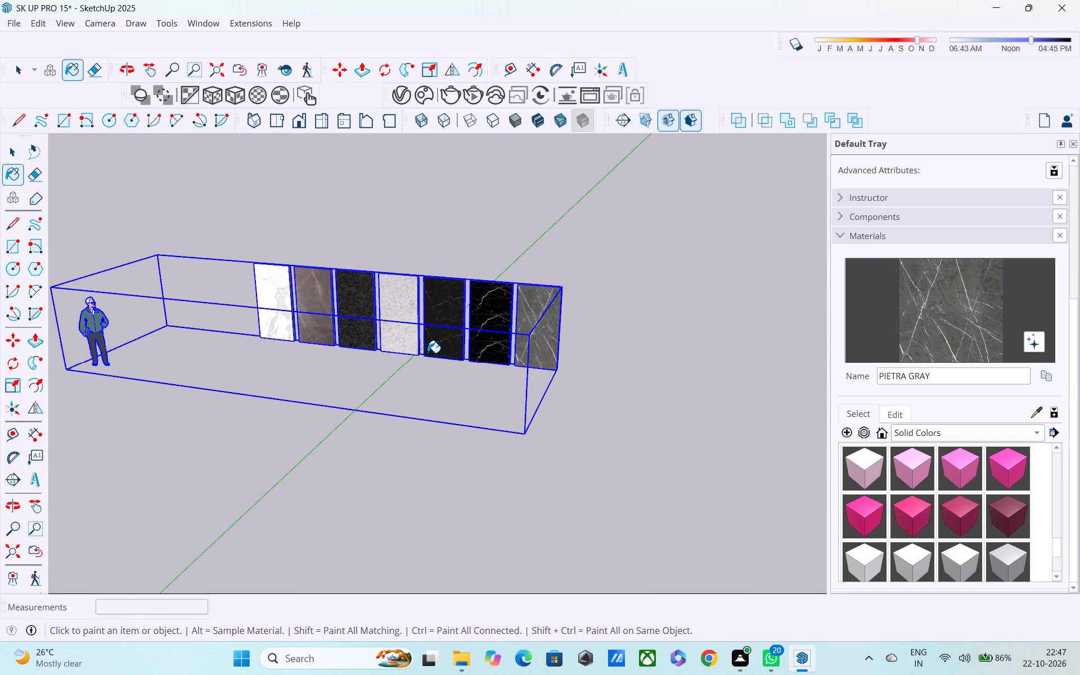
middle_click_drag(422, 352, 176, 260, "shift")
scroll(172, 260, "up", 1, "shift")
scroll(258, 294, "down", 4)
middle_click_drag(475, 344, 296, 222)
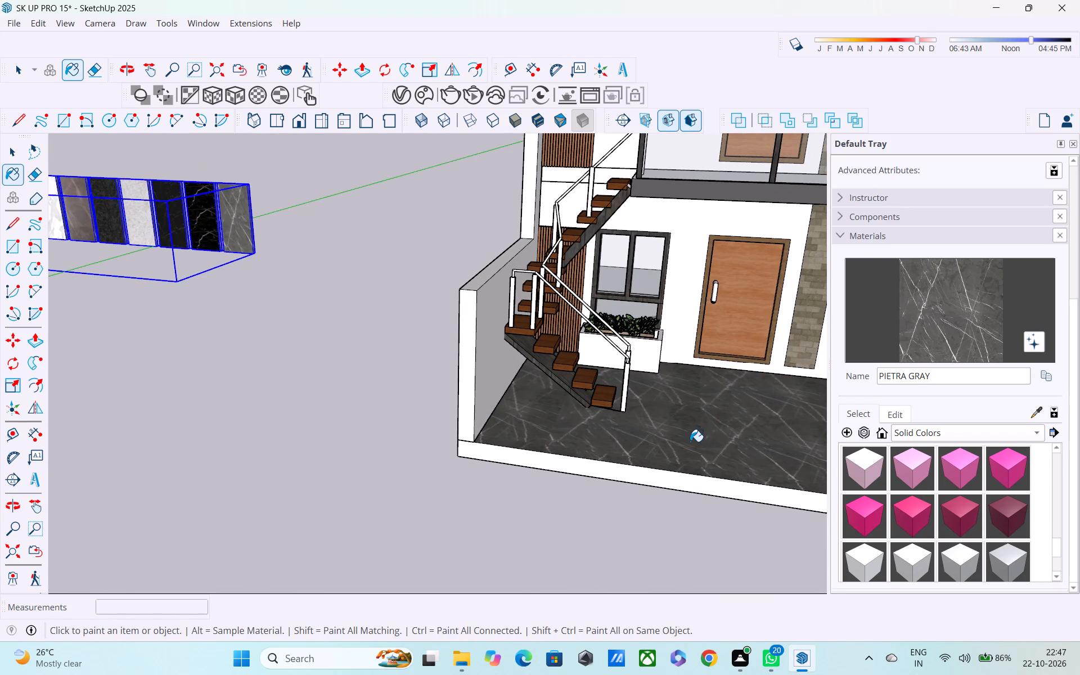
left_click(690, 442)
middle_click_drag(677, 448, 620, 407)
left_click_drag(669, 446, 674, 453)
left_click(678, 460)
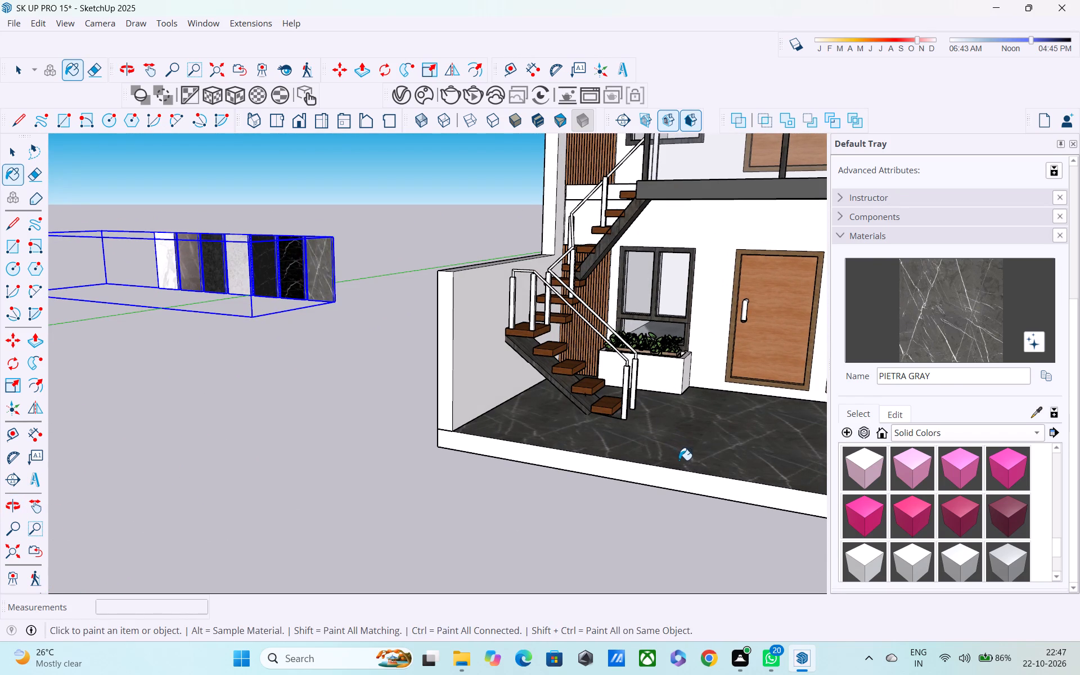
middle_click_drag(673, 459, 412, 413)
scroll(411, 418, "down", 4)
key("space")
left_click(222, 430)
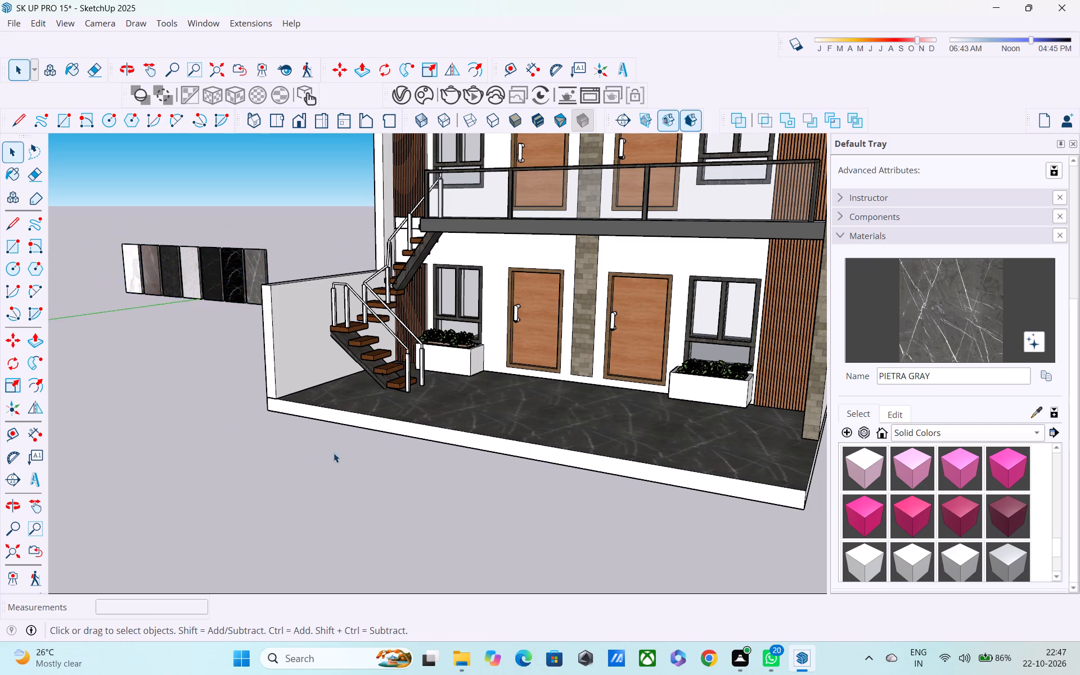
Examine the building's front and marble porch floor from several angles.
scroll(356, 456, "down", 1)
middle_click_drag(453, 457, 505, 453)
scroll(513, 454, "down", 6)
middle_click_drag(545, 397, 597, 416)
scroll(576, 368, "up", 3)
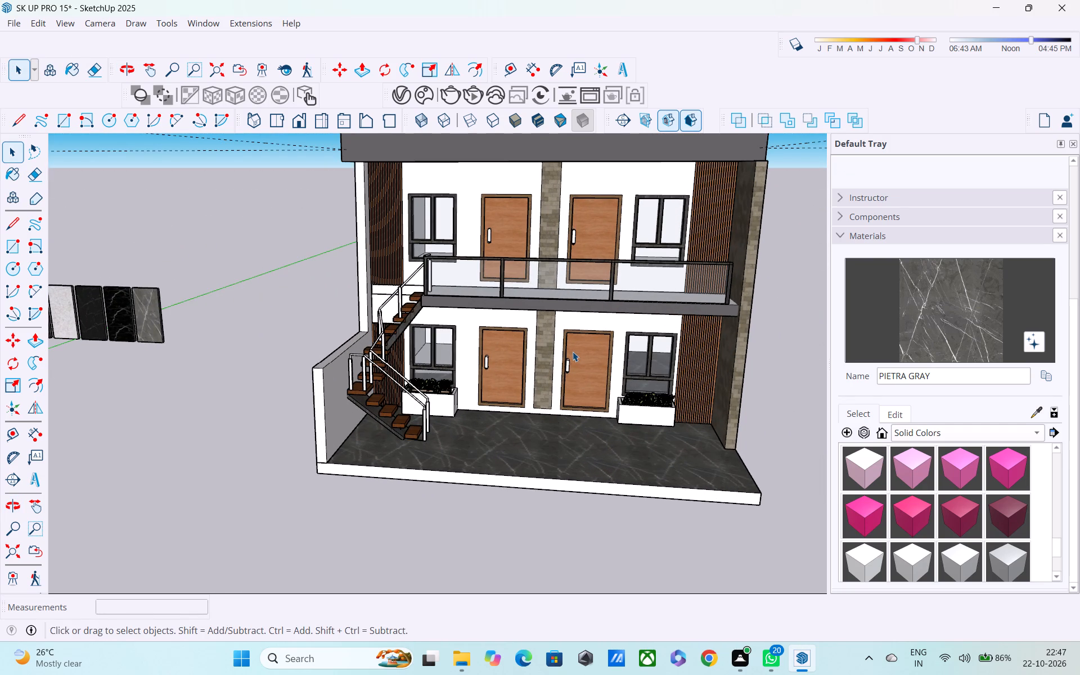
middle_click_drag(592, 362, 534, 362, "shift")
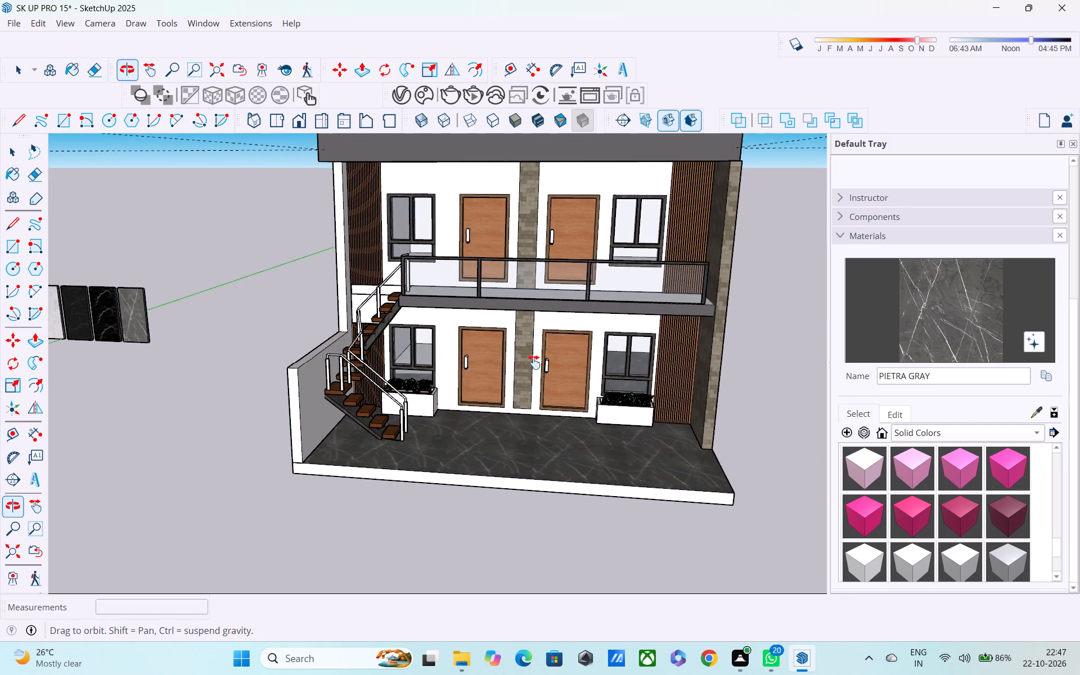
middle_click_drag(534, 362, 418, 362, "shift")
middle_click_drag(327, 372, 587, 375)
Inspect the white wall band behind the upper staircase flight by opening its group, and close the group again.
scroll(503, 228, "up", 9)
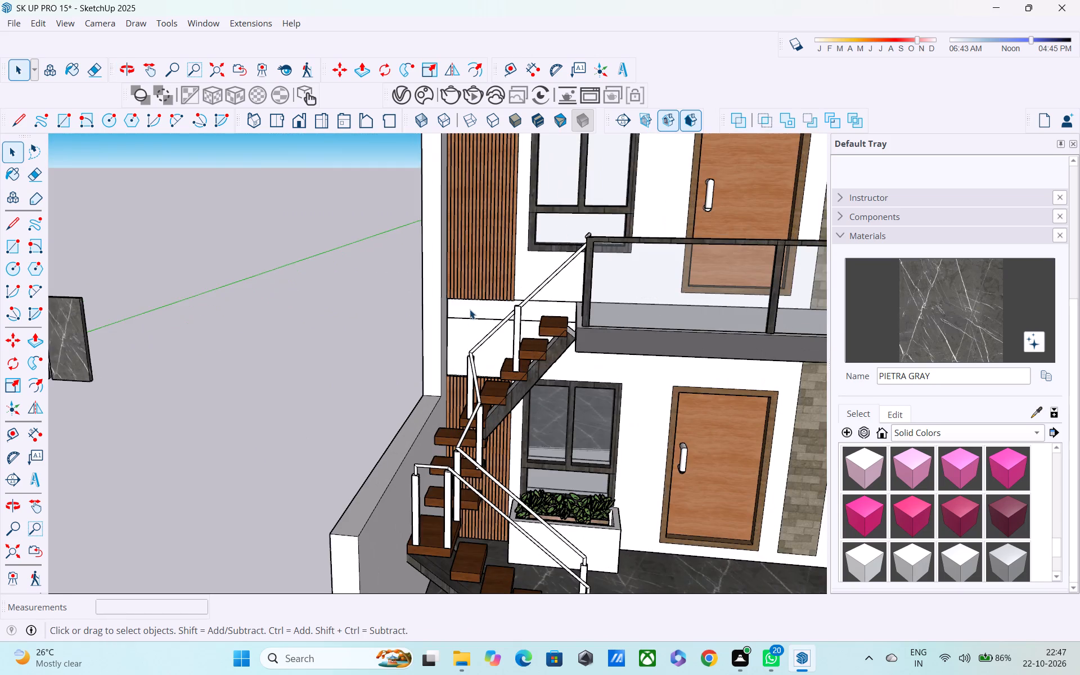
scroll(470, 309, "up", 7)
left_click(473, 330)
double_click(476, 325)
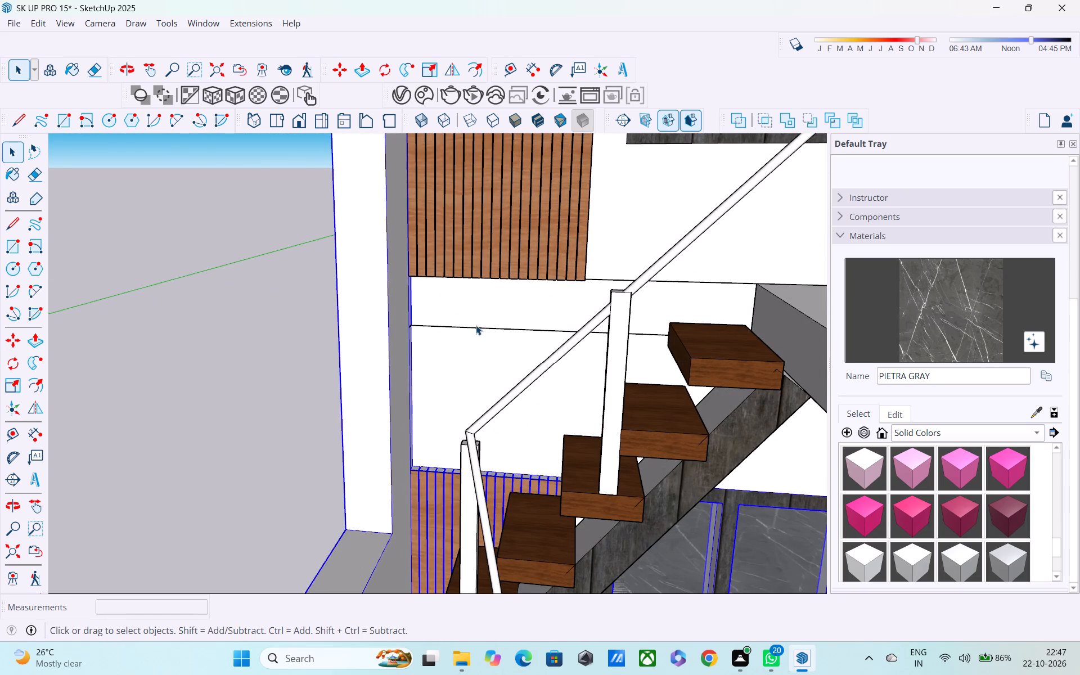
triple_click(476, 326)
left_click(169, 308)
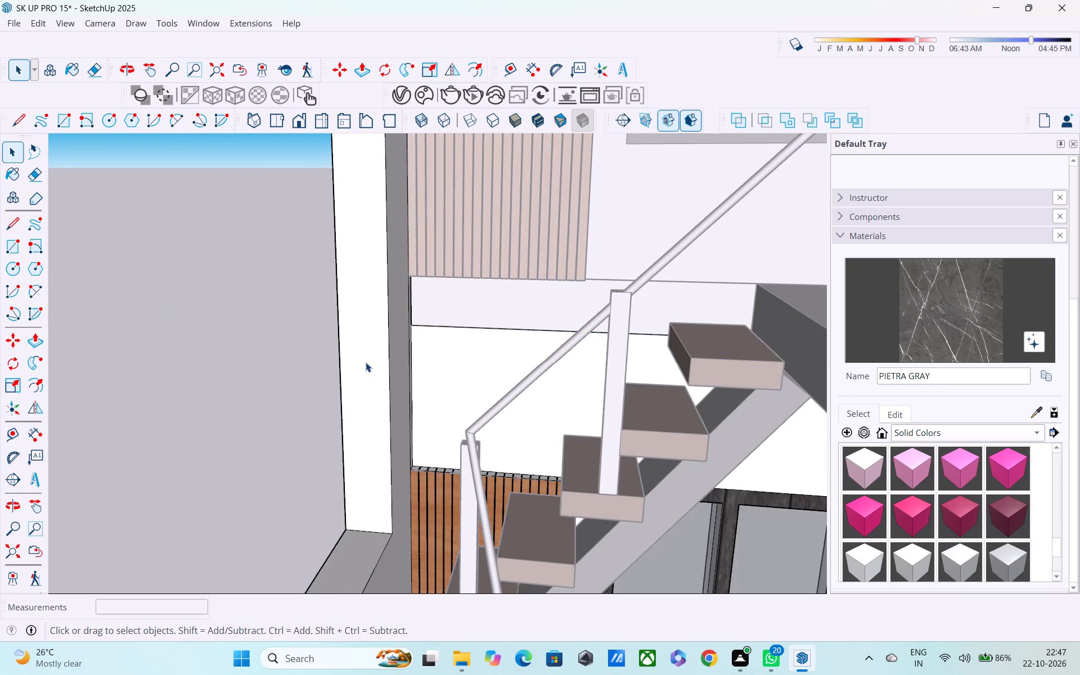
scroll(368, 364, "down", 3)
middle_click_drag(367, 362, 323, 292)
scroll(384, 333, "down", 3)
scroll(443, 360, "down", 3)
middle_click_drag(434, 330, 384, 266, "shift")
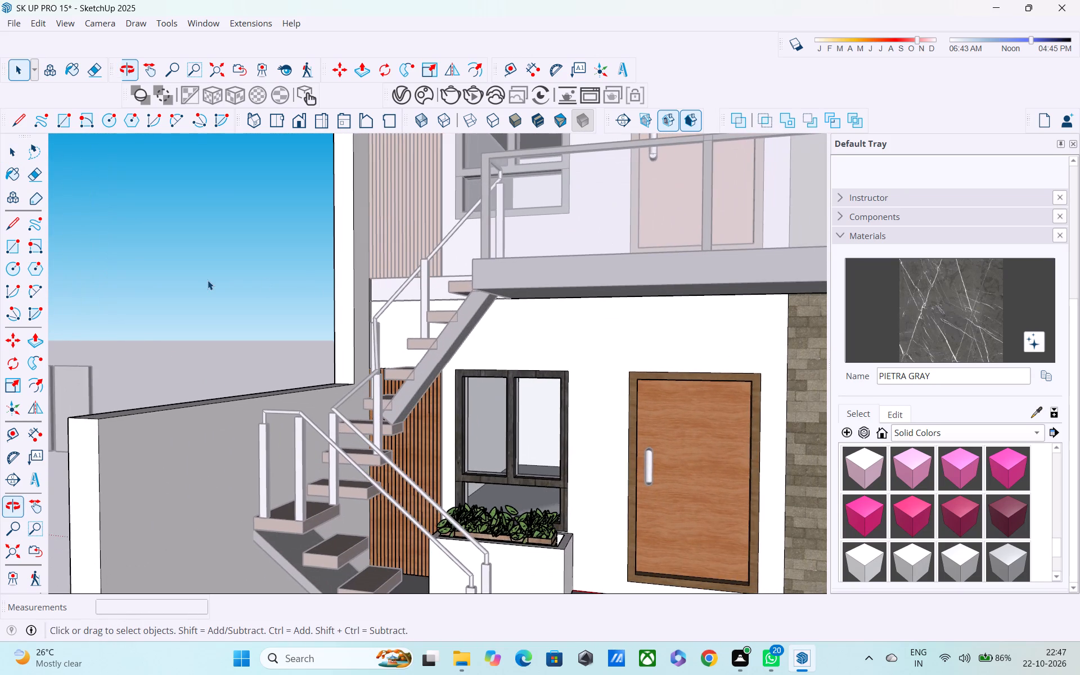
left_click(208, 280)
scroll(262, 343, "down", 4)
scroll(497, 371, "down", 5)
middle_click_drag(497, 370, 296, 255, "shift")
left_click(633, 265)
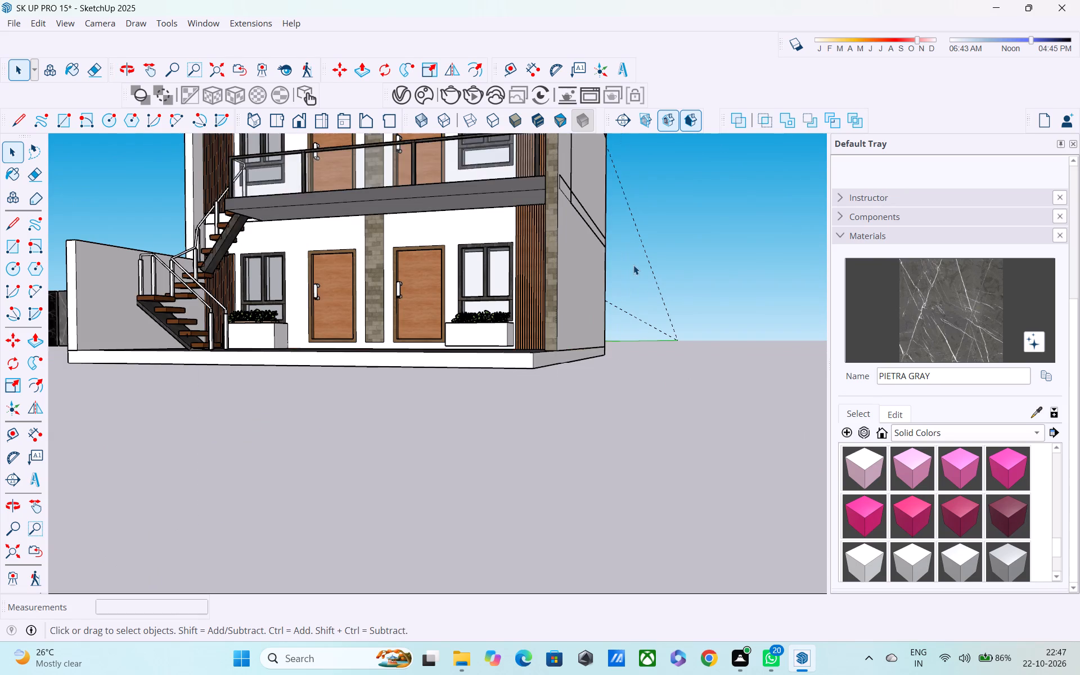
Paint the front edge of the ground slab with the Soil_03_1K material from the Ground collection.
middle_click_drag(633, 306, 675, 368)
scroll(407, 411, "up", 3)
middle_click_drag(407, 399, 491, 510)
scroll(434, 452, "down", 4)
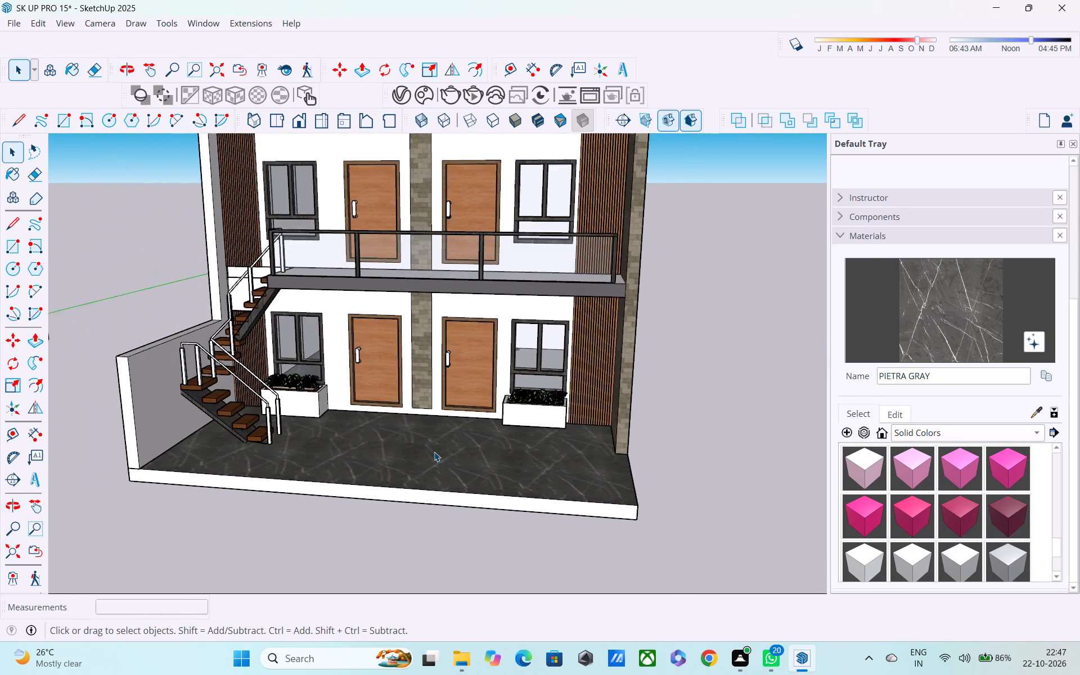
middle_click_drag(434, 430, 465, 474, "shift")
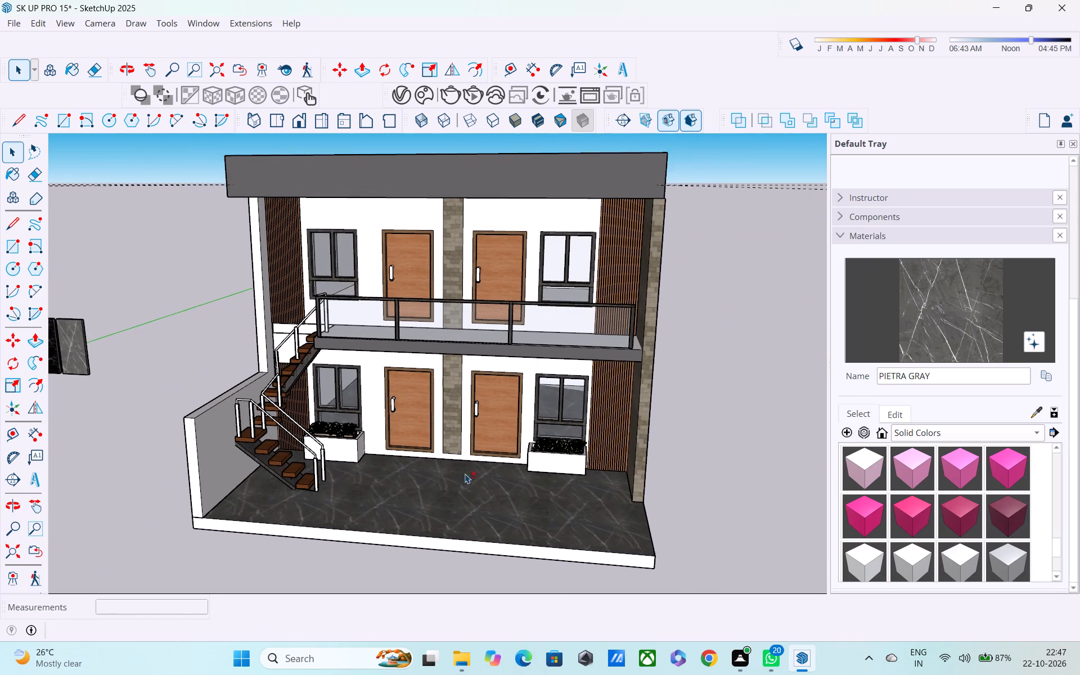
middle_click_drag(449, 497, 443, 447)
left_click(947, 433)
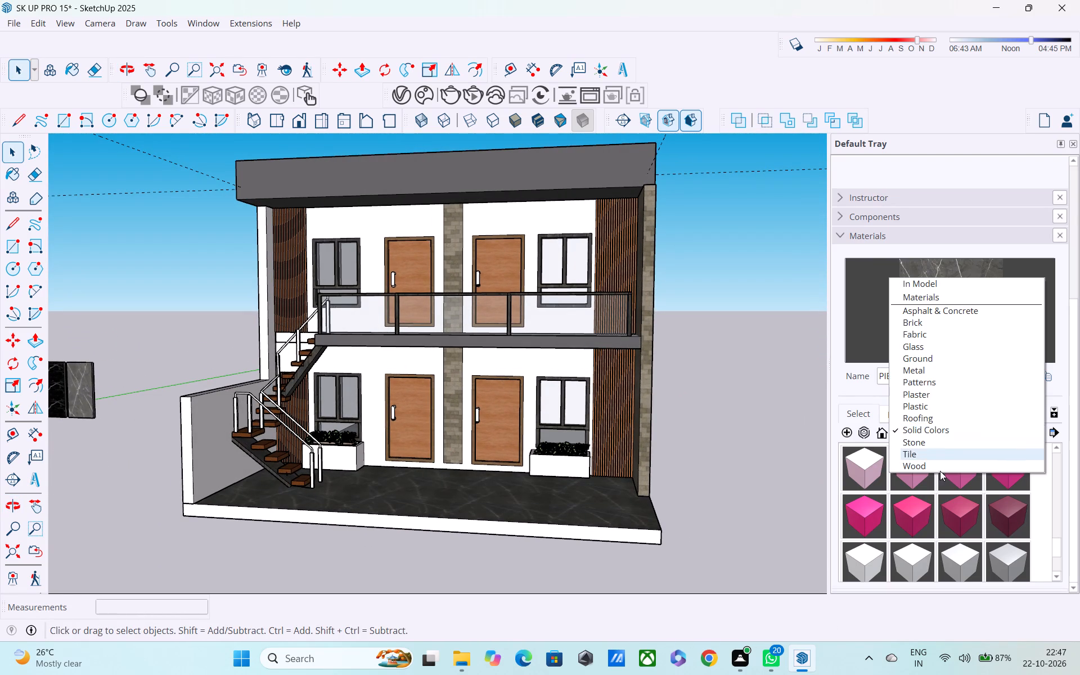
left_click(939, 358)
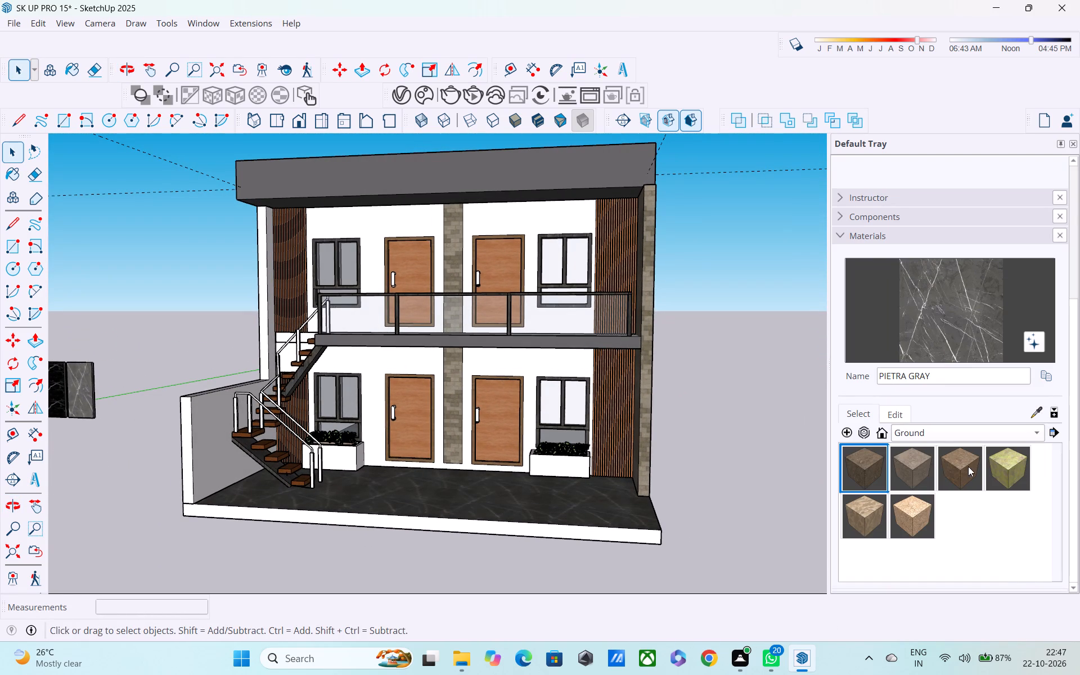
left_click_drag(969, 466, 959, 467)
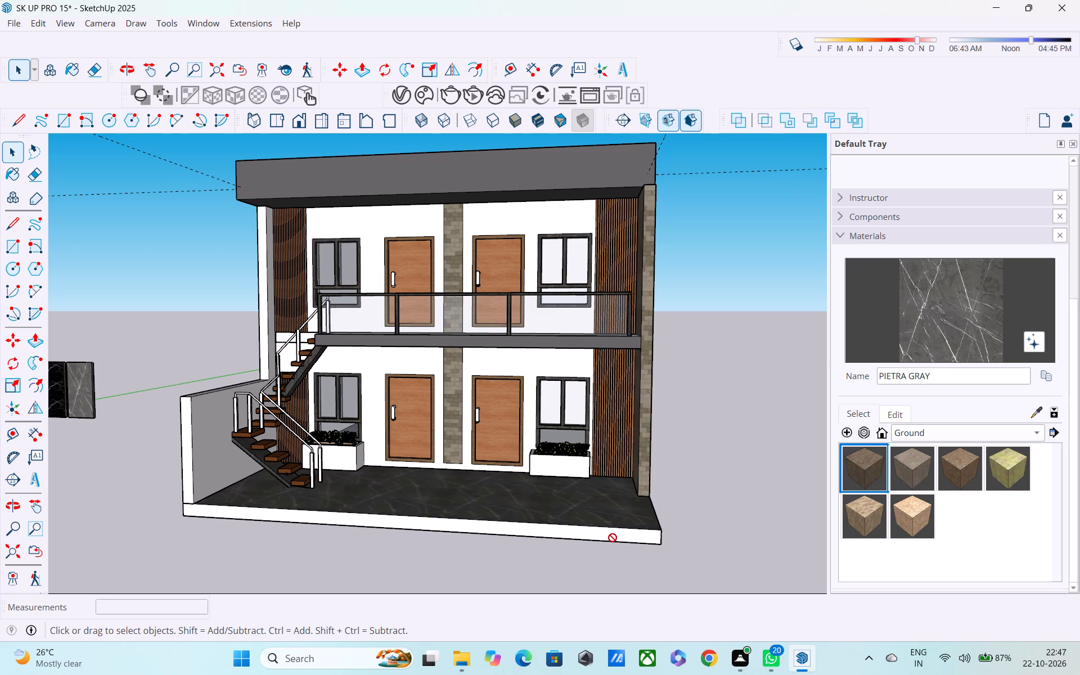
key("space")
key("space")
left_click(605, 530)
double_click(602, 532)
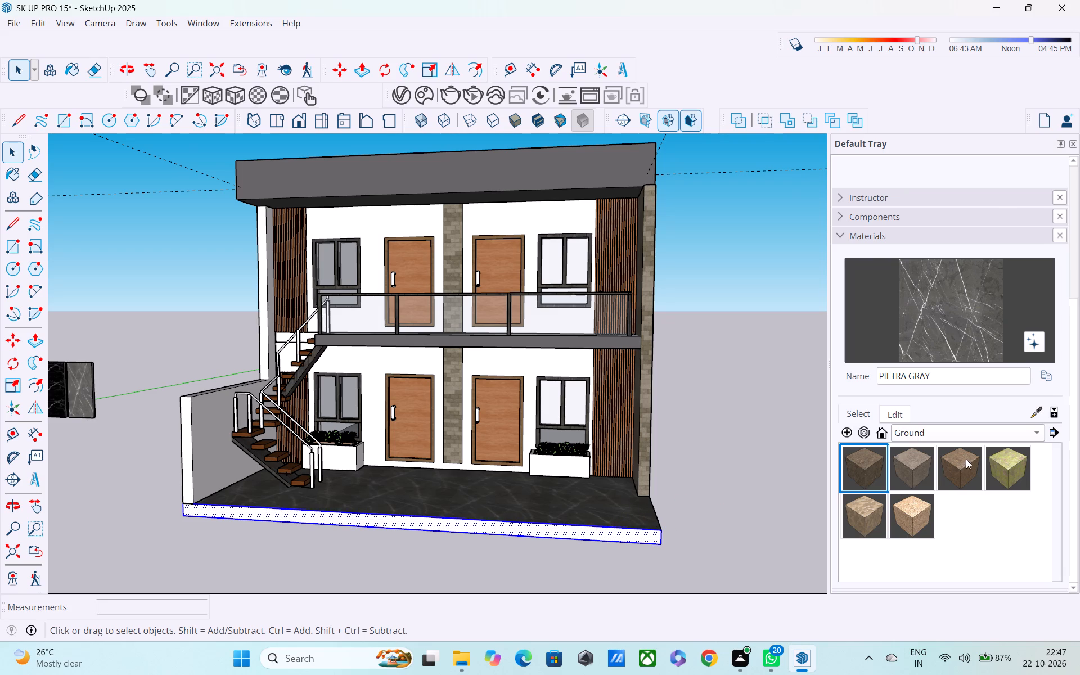
left_click(966, 459)
left_click(602, 535)
middle_click_drag(602, 535, 586, 497)
key("space")
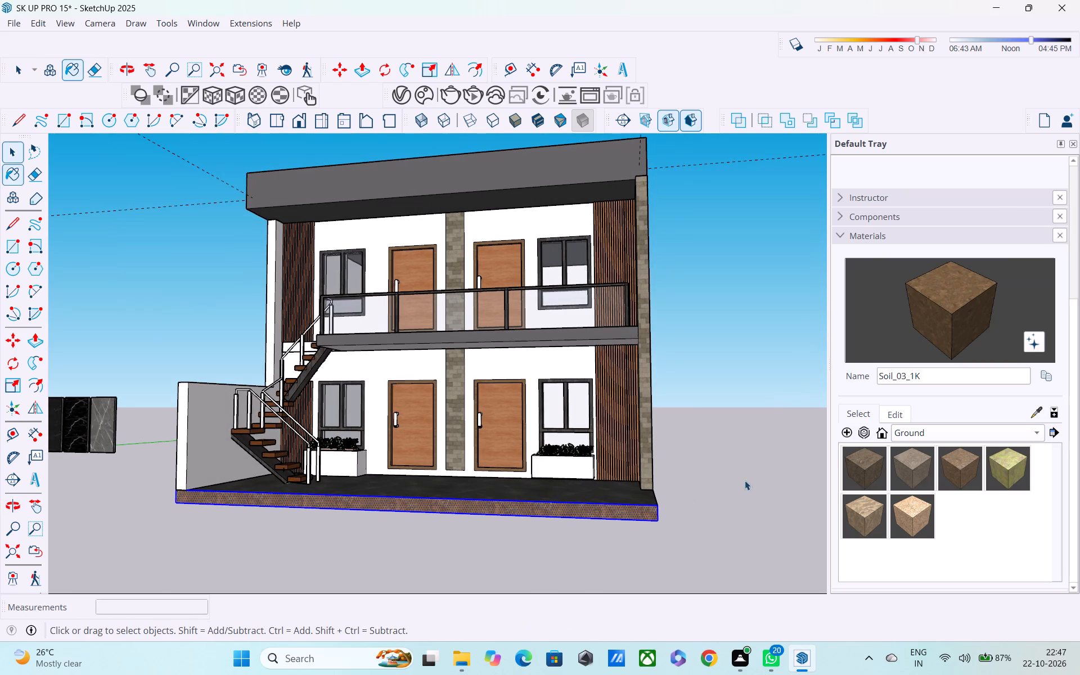
left_click(751, 429)
Delete the imported marble panel set with its human figure from the ground beside the building.
middle_click_drag(614, 515, 672, 607)
scroll(580, 492, "down", 3)
middle_click_drag(562, 479, 540, 417)
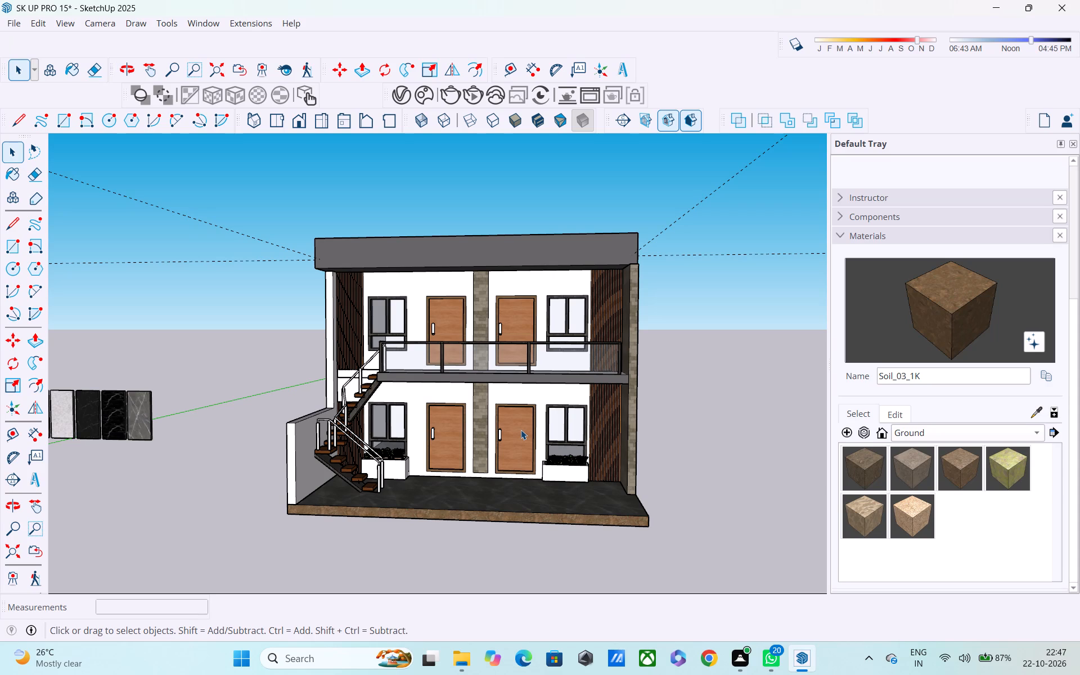
middle_click_drag(436, 410, 494, 441)
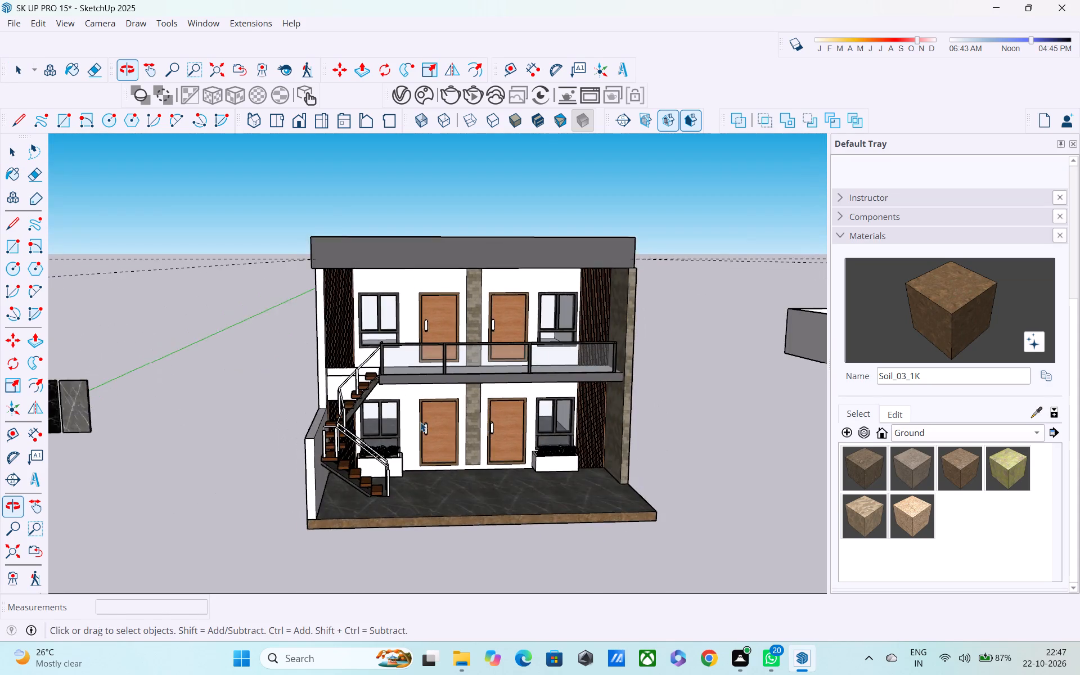
scroll(416, 420, "down", 3)
middle_click_drag(409, 423, 609, 430, "shift")
left_click_drag(78, 353, 358, 538)
left_click(260, 416)
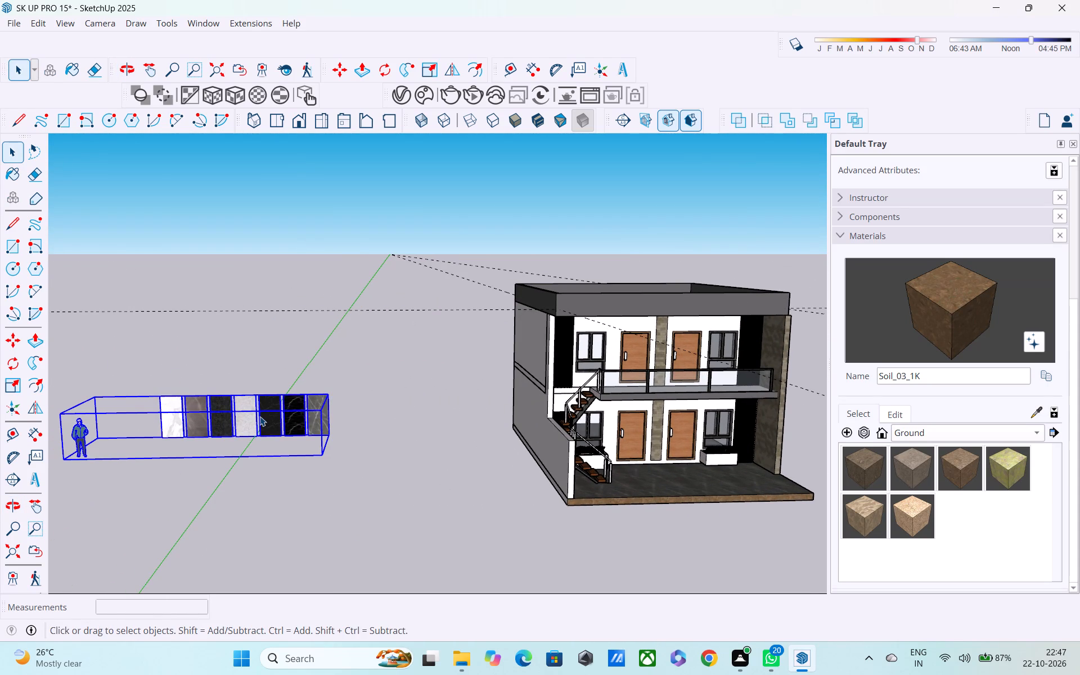
key("Delete")
Paint the underside of the roof overhang with M02_Ash_Whisper from Solid Colors inside the roof group, and close the group.
middle_click_drag(391, 474, 218, 416)
scroll(242, 416, "down", 1)
scroll(218, 416, "up", 1)
scroll(289, 480, "down", 4)
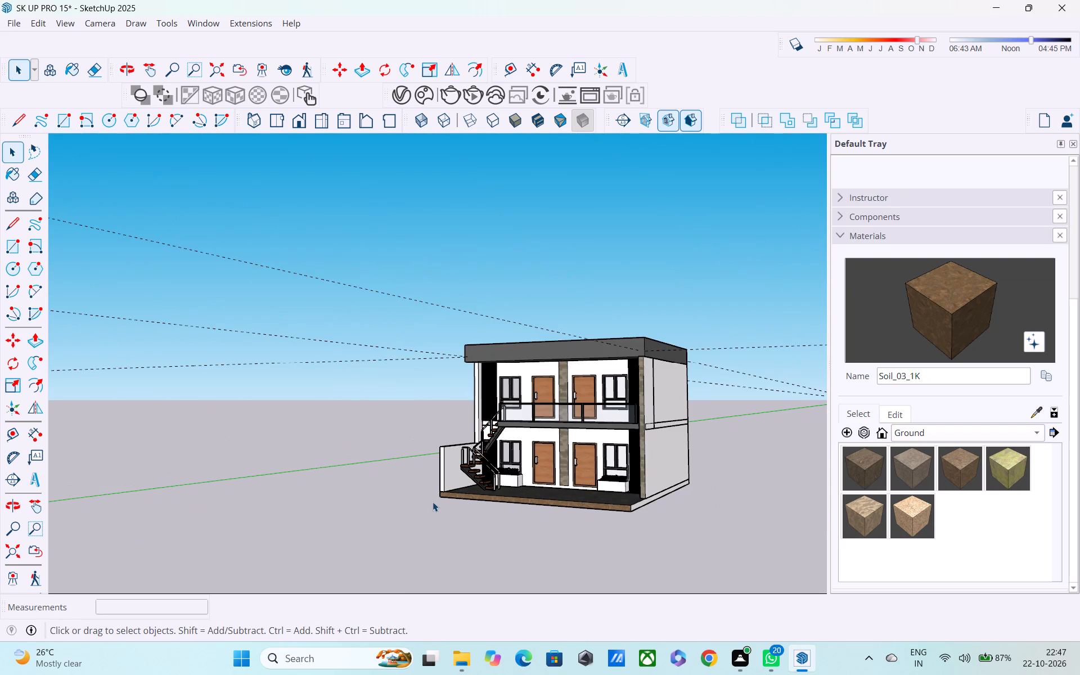
middle_click_drag(441, 474, 478, 332)
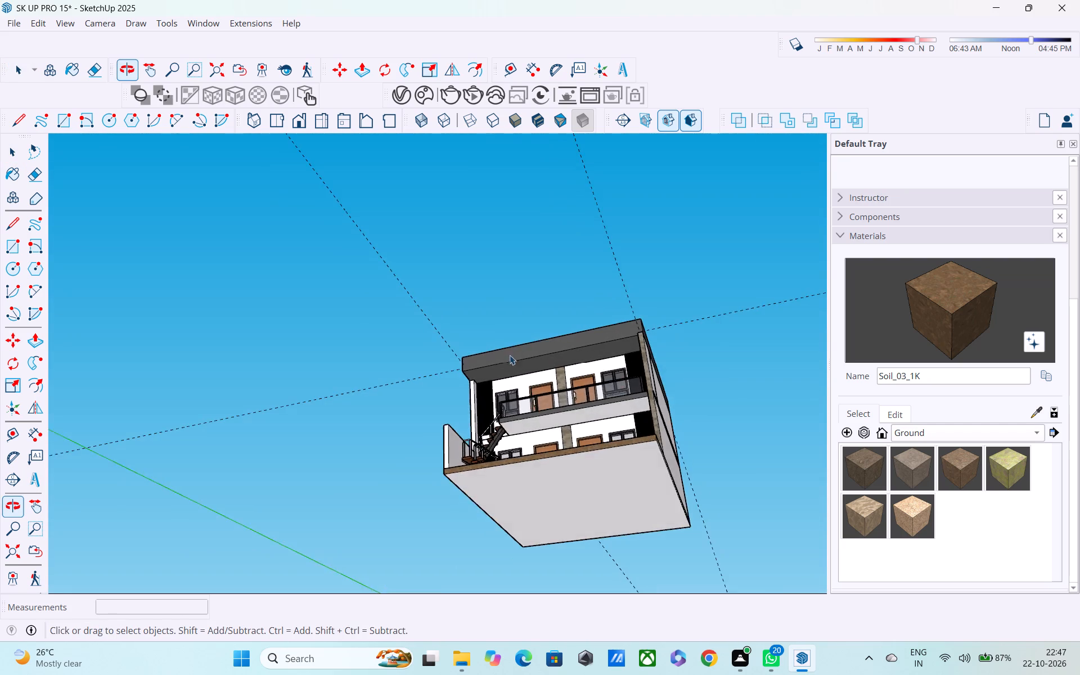
scroll(525, 371, "up", 4)
scroll(639, 437, "up", 2)
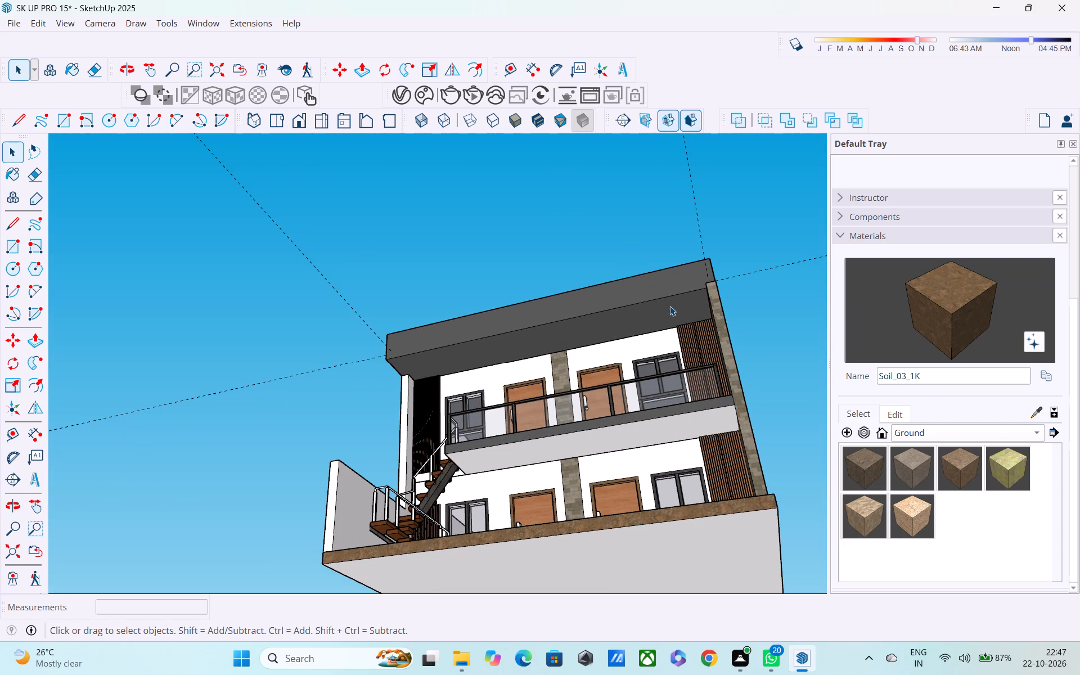
double_click(667, 304)
left_click(926, 434)
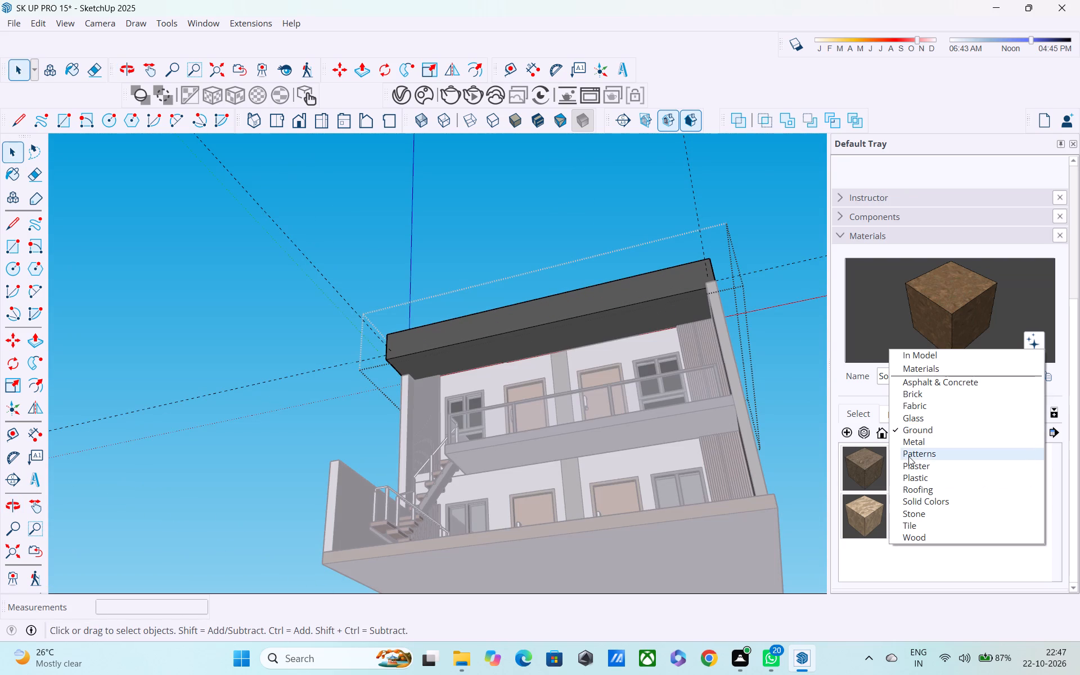
left_click(927, 503)
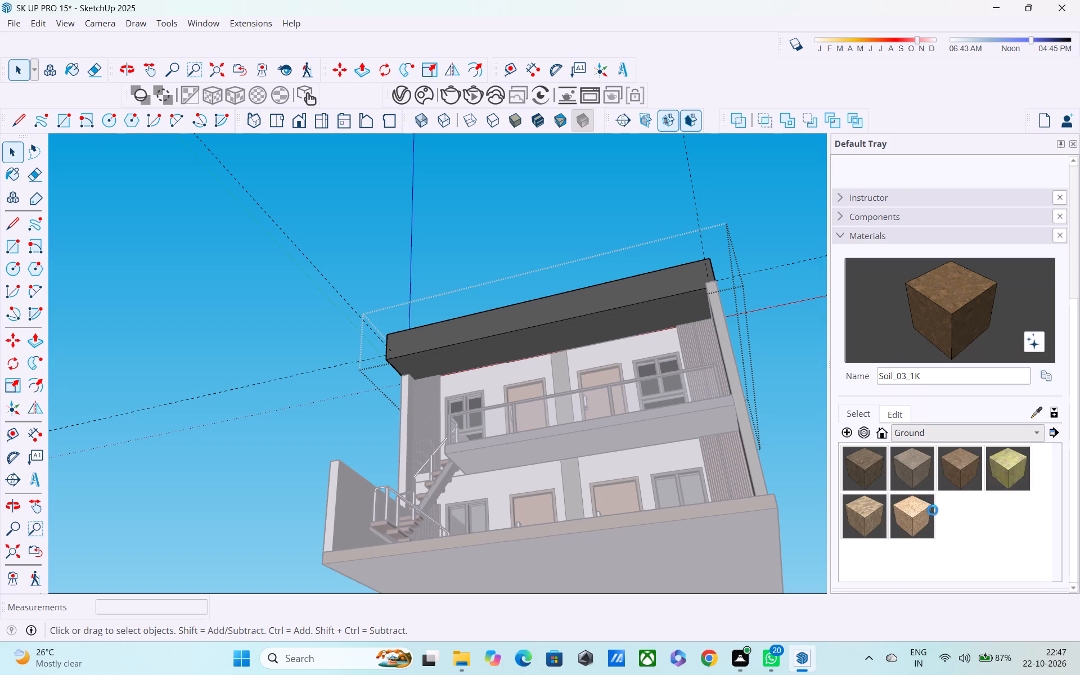
scroll(922, 499, "up", 2)
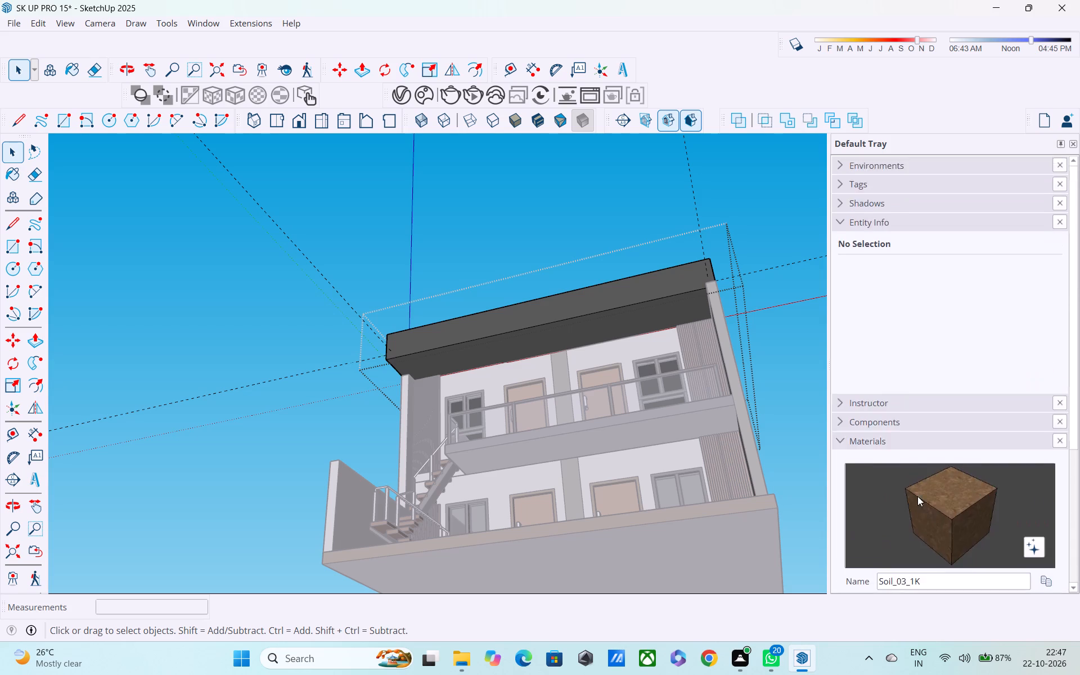
scroll(917, 496, "down", 4)
scroll(913, 508, "down", 20)
scroll(913, 508, "down", 5)
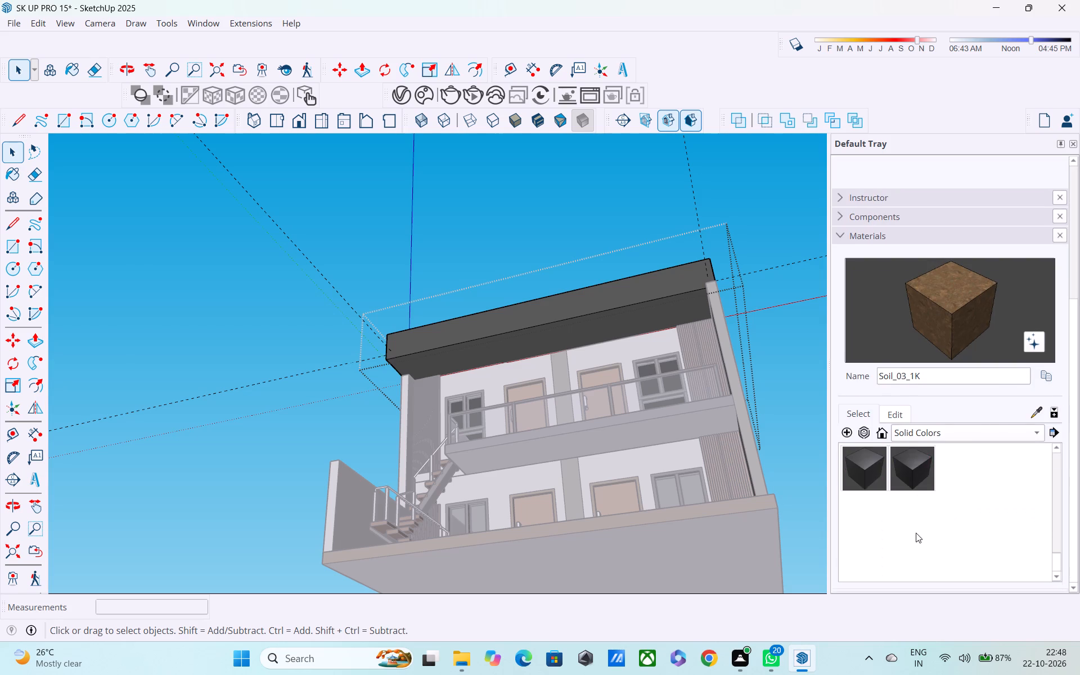
scroll(916, 519, "up", 3)
scroll(916, 519, "down", 1)
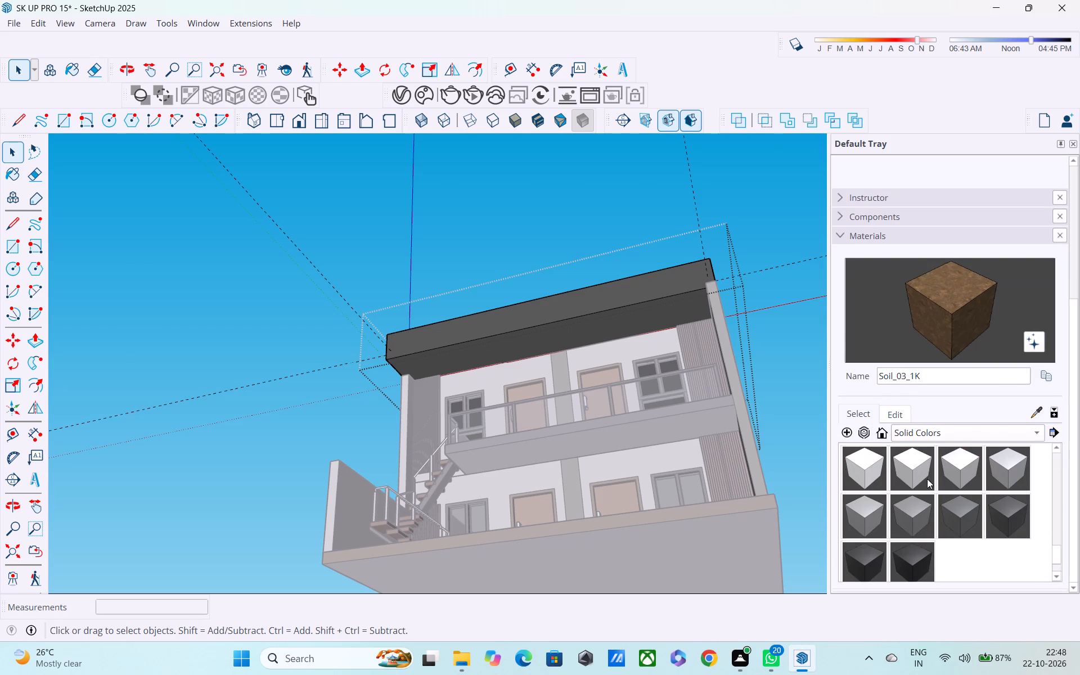
left_click(965, 462)
left_click(618, 319)
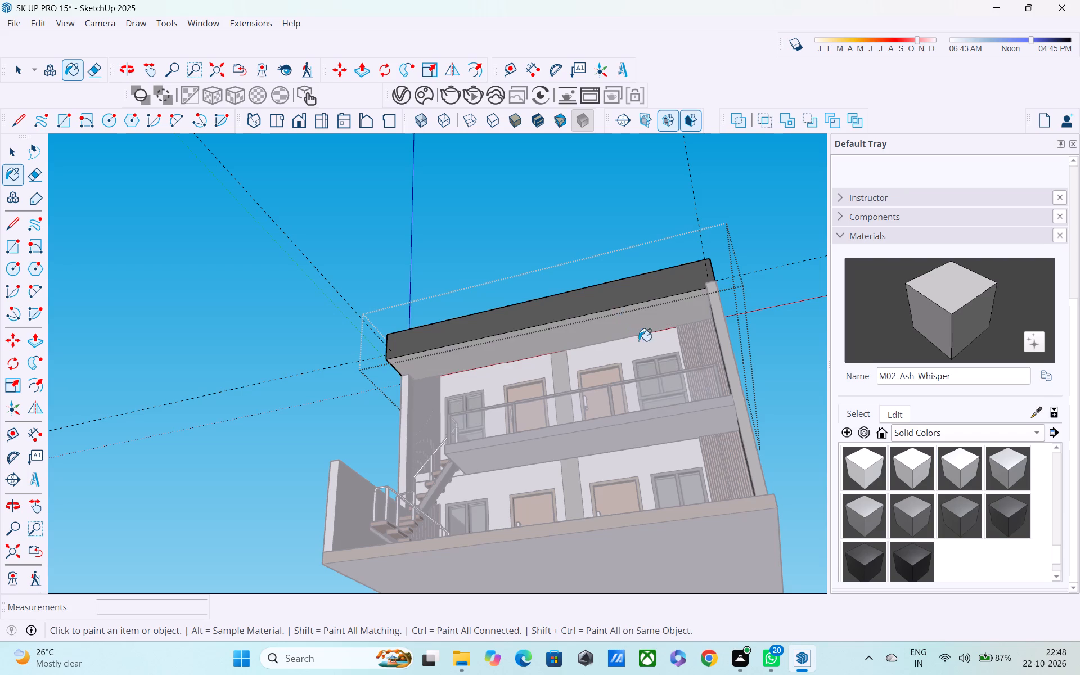
middle_click_drag(656, 354, 870, 504)
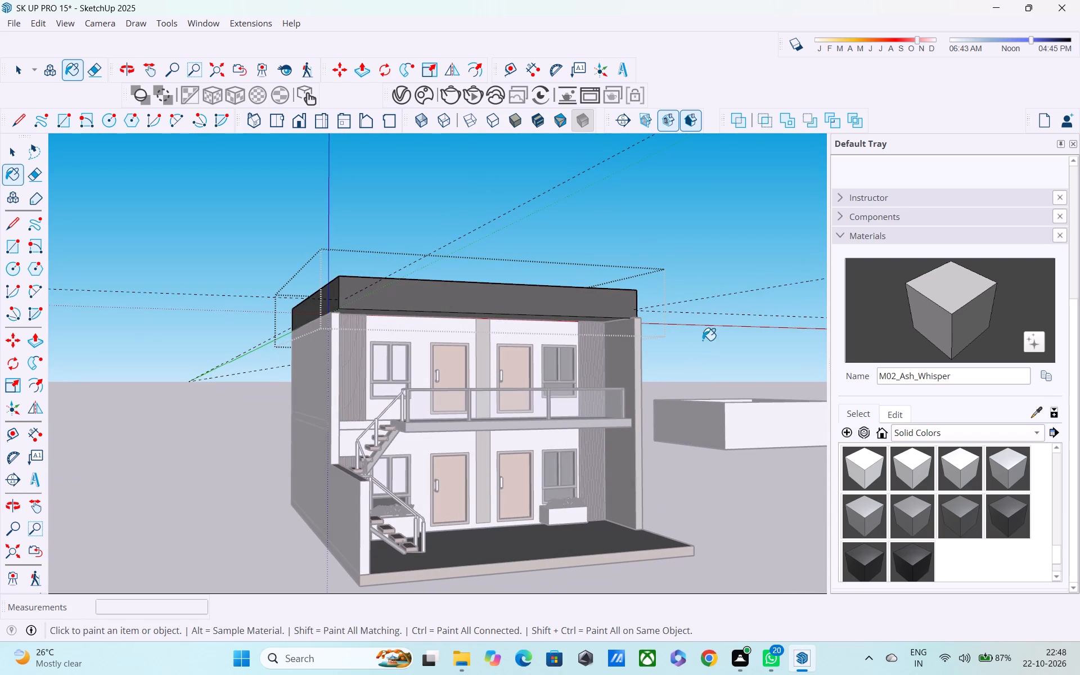
key("space")
key("space")
key("space")
key("space")
key("space")
middle_click_drag(713, 320, 701, 382)
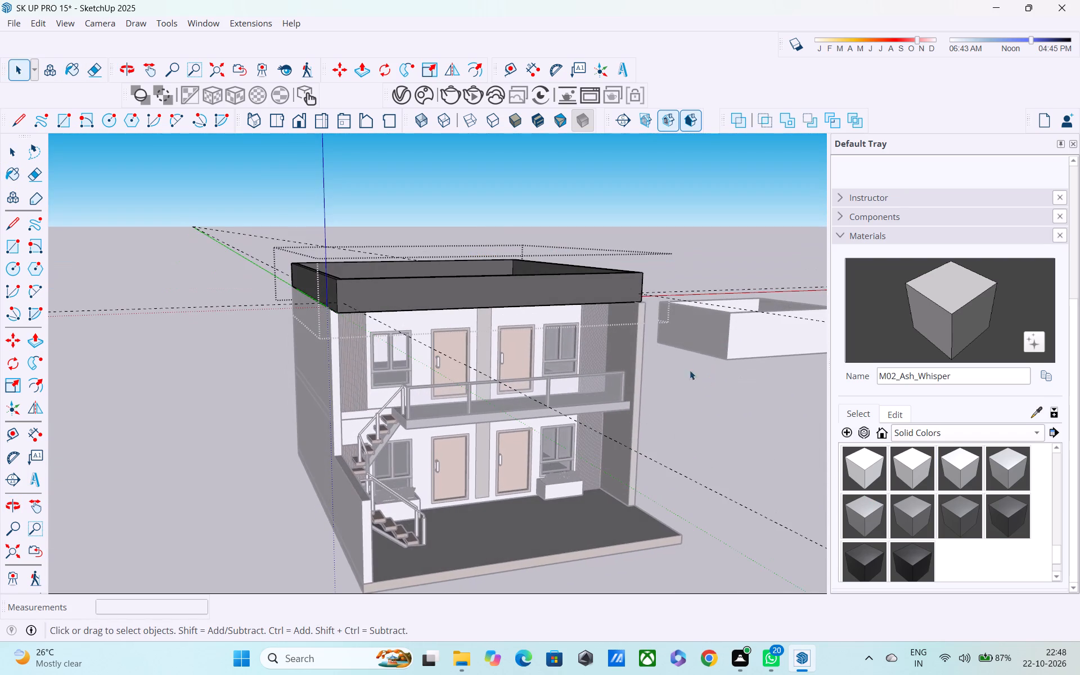
left_click(706, 236)
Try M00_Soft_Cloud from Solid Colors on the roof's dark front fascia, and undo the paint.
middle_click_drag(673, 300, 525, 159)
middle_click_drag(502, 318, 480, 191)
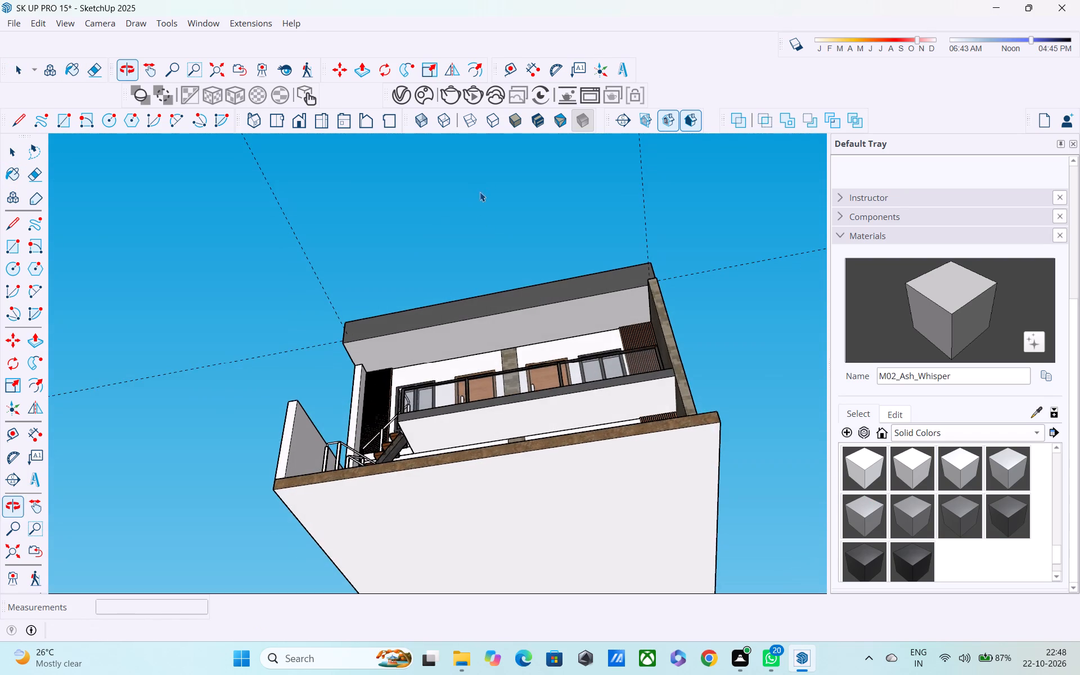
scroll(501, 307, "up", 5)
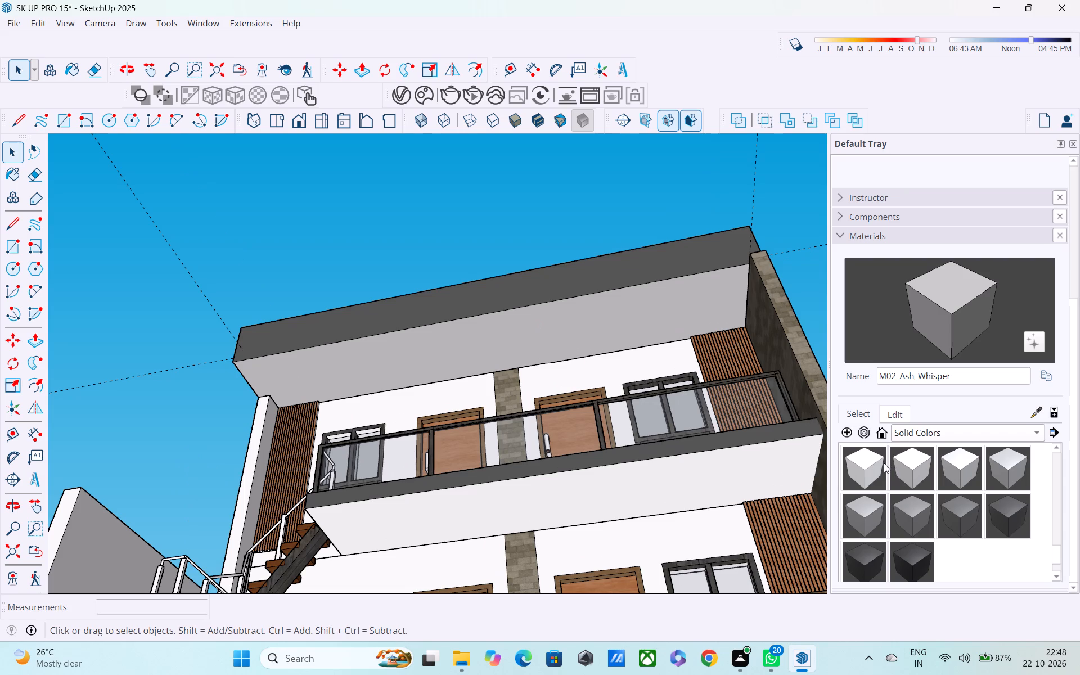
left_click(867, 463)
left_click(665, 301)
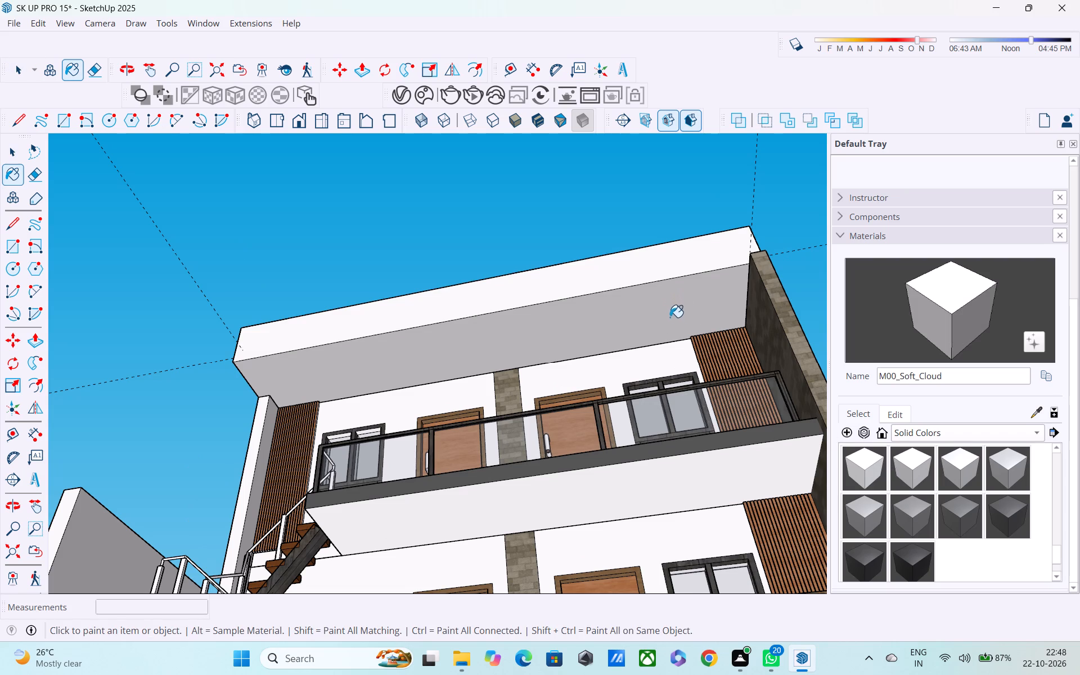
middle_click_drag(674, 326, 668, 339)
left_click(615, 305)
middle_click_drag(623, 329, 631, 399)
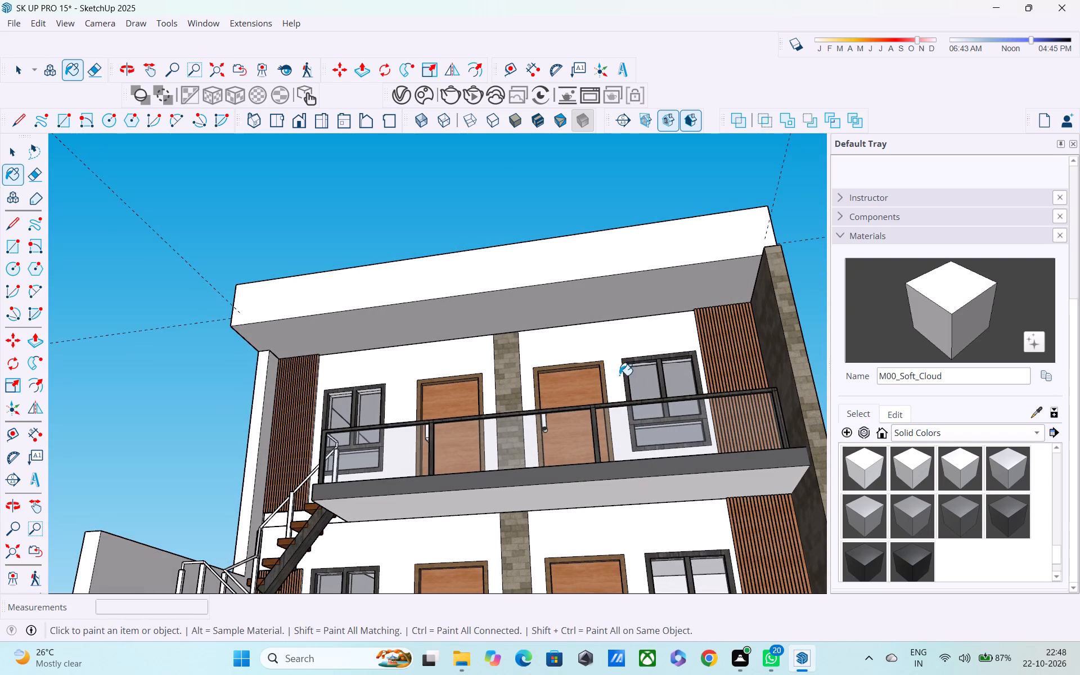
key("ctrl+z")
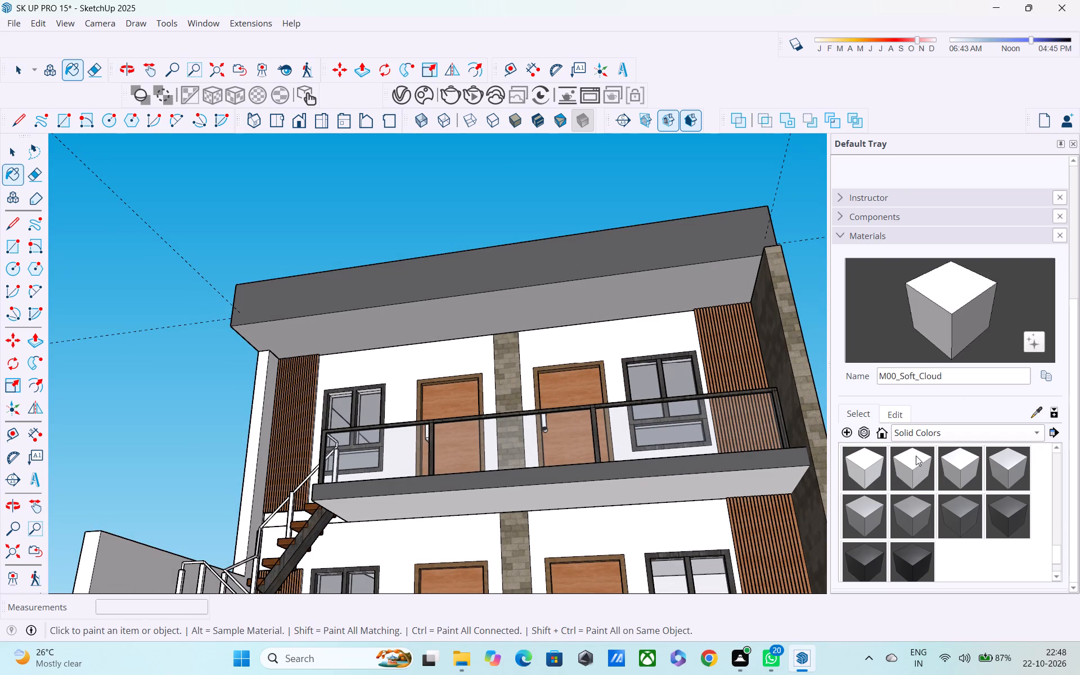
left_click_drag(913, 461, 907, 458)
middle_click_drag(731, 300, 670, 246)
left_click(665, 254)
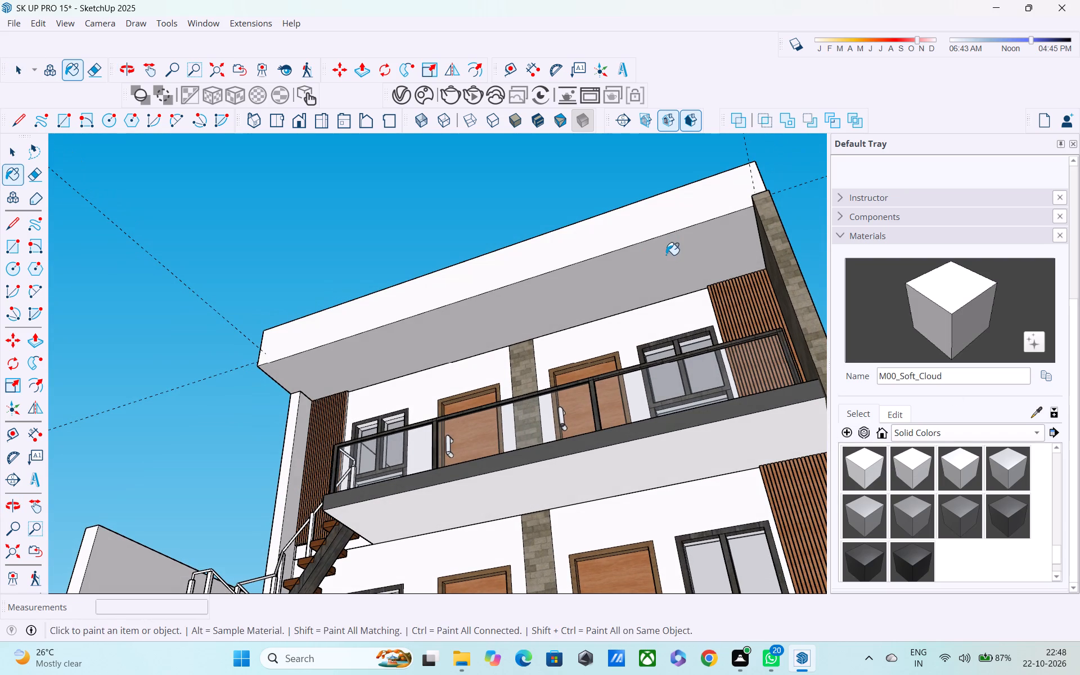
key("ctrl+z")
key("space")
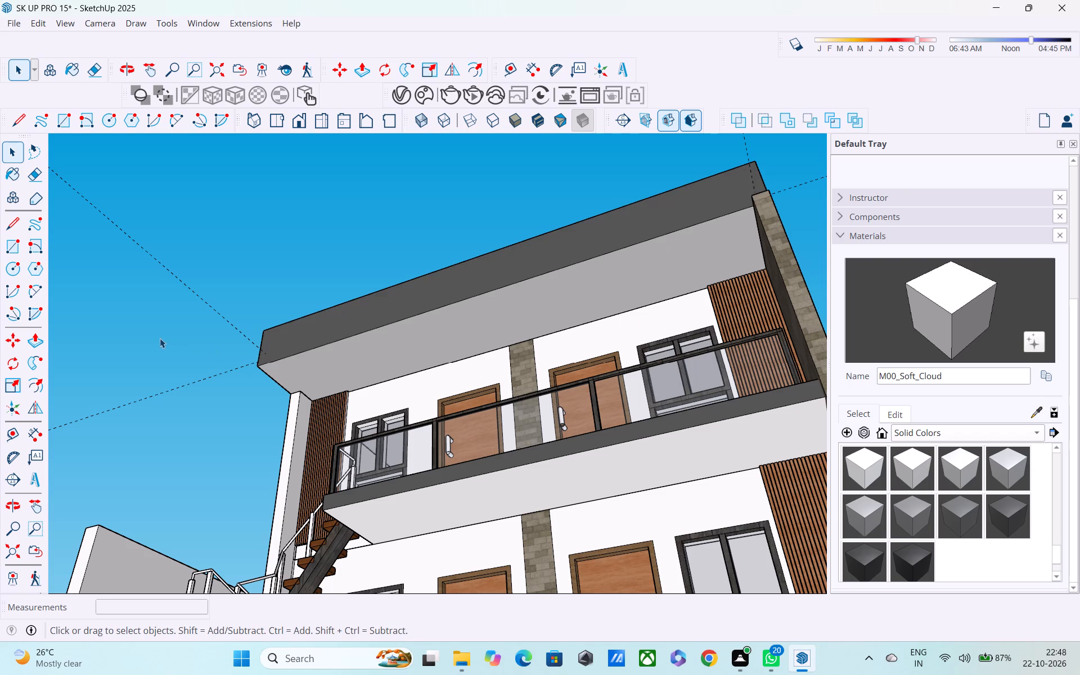
Delete the three dashed guide lines inside the roof group, and close the group.
left_click(160, 338)
middle_click_drag(456, 467, 534, 600)
left_click(520, 195)
scroll(541, 229, "down", 5)
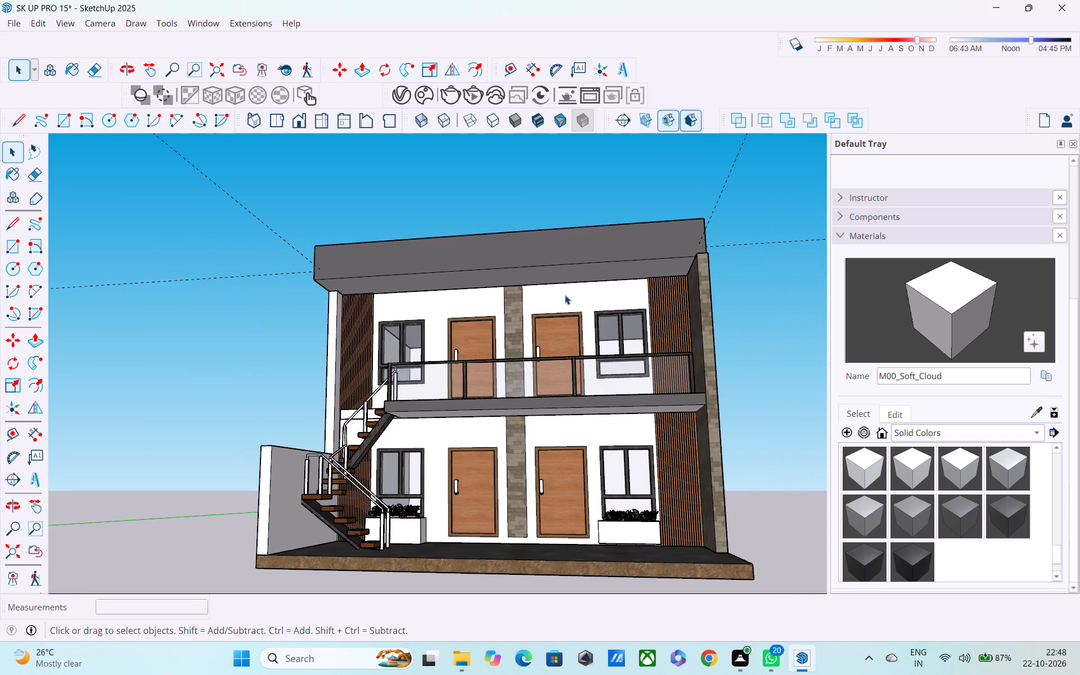
scroll(565, 295, "down", 2)
middle_click_drag(604, 371, 659, 462)
left_click(724, 320)
left_click(723, 329)
scroll(683, 353, "down", 3)
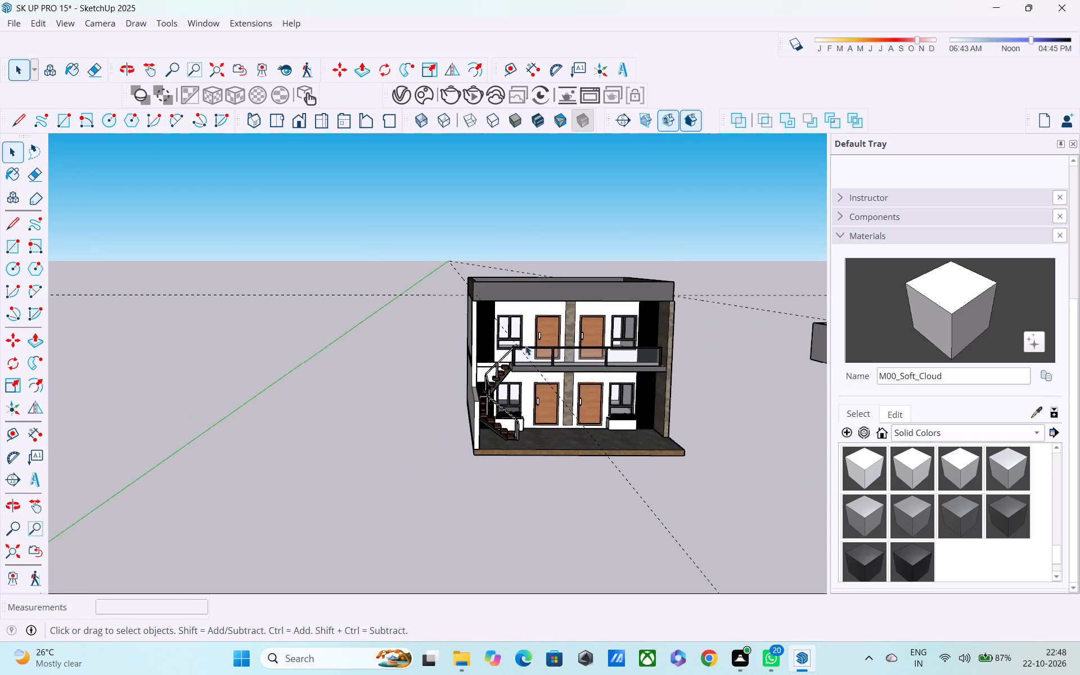
middle_click_drag(526, 352, 796, 421)
left_click_drag(275, 296, 292, 397)
left_click_drag(295, 388, 166, 318)
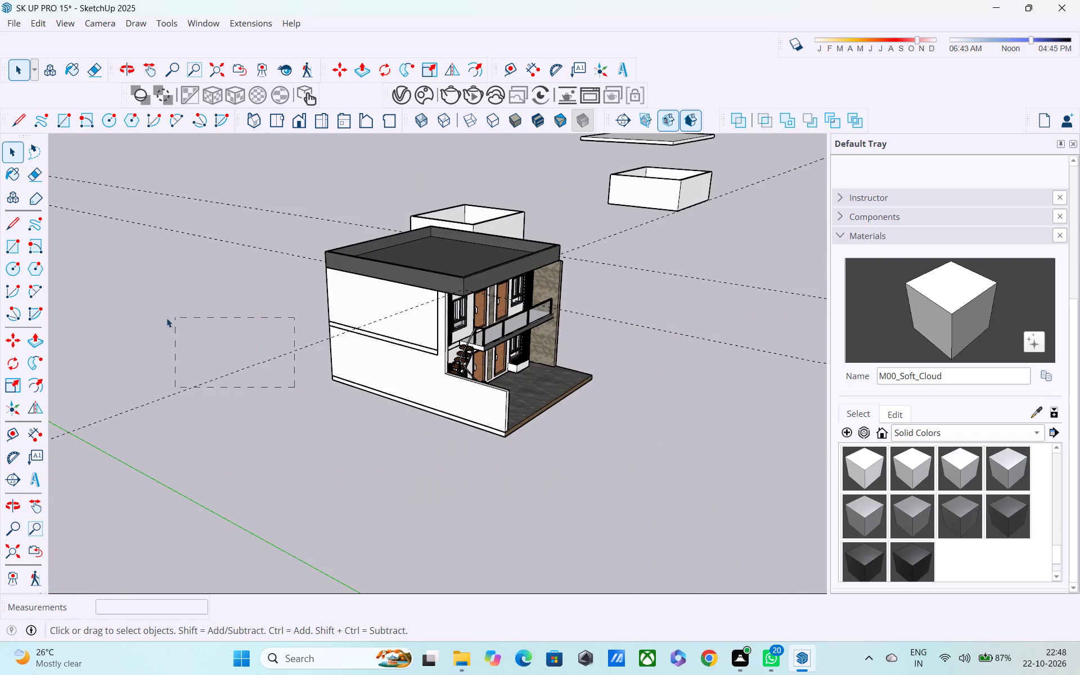
left_click_drag(166, 318, 159, 316)
double_click(381, 268)
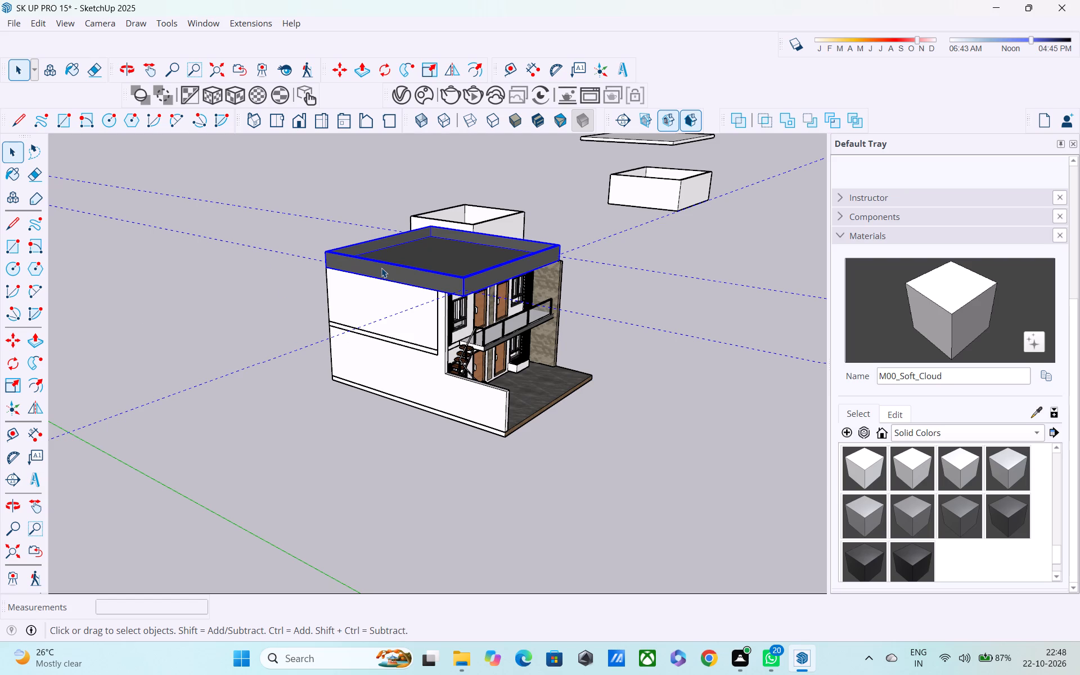
left_click_drag(328, 354, 114, 317)
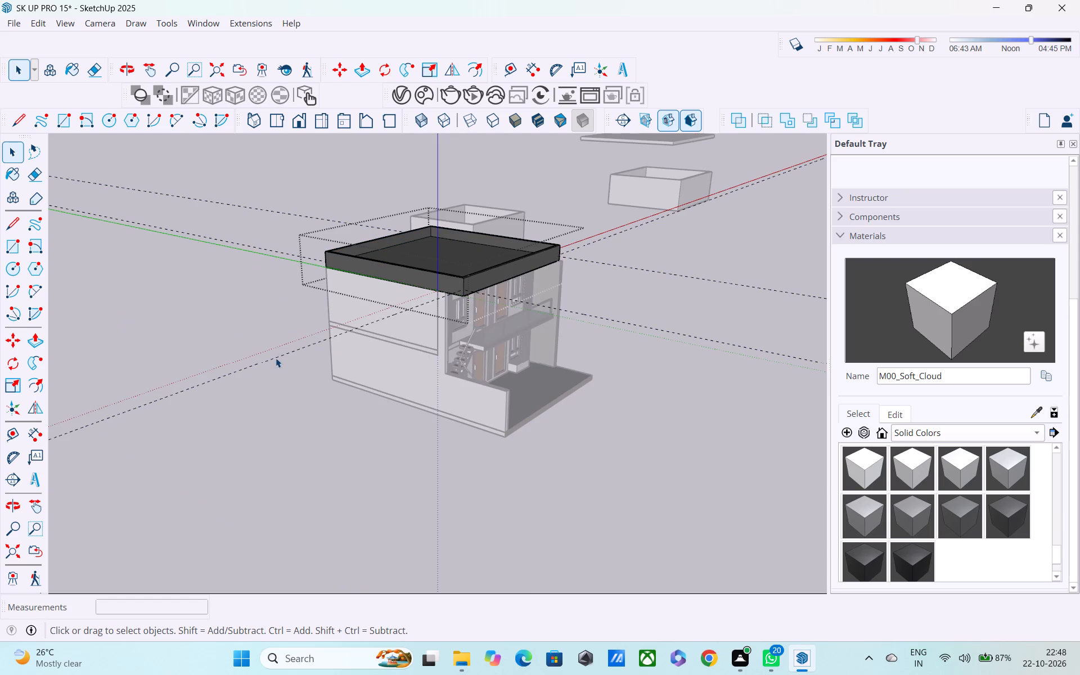
left_click(269, 362)
key("Delete")
left_click(663, 330)
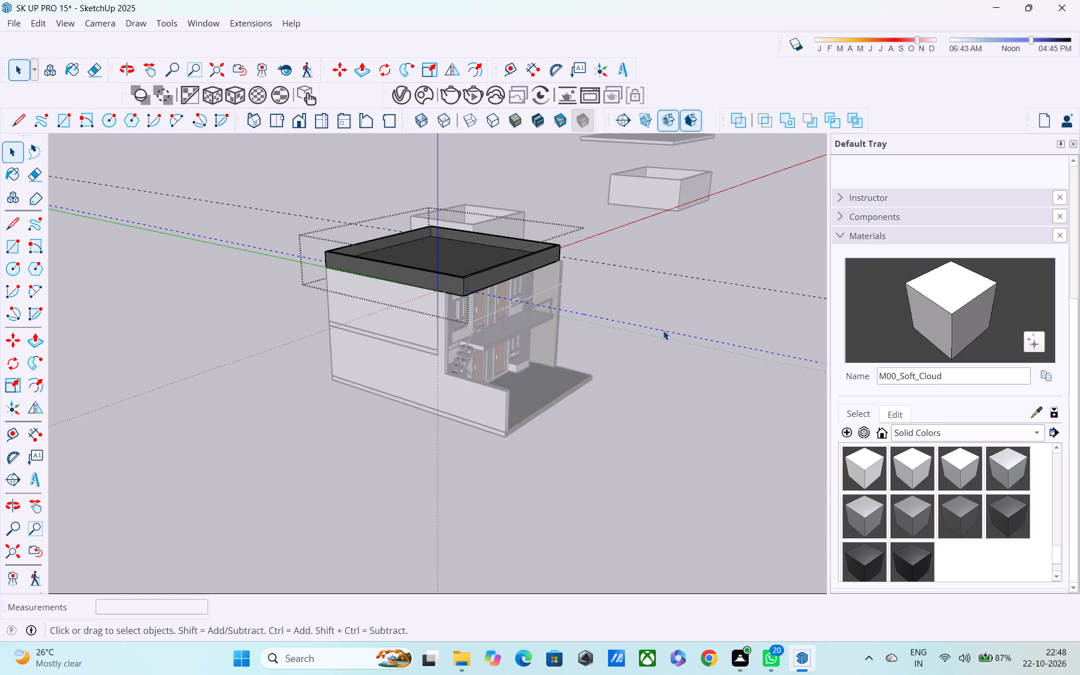
key("Delete")
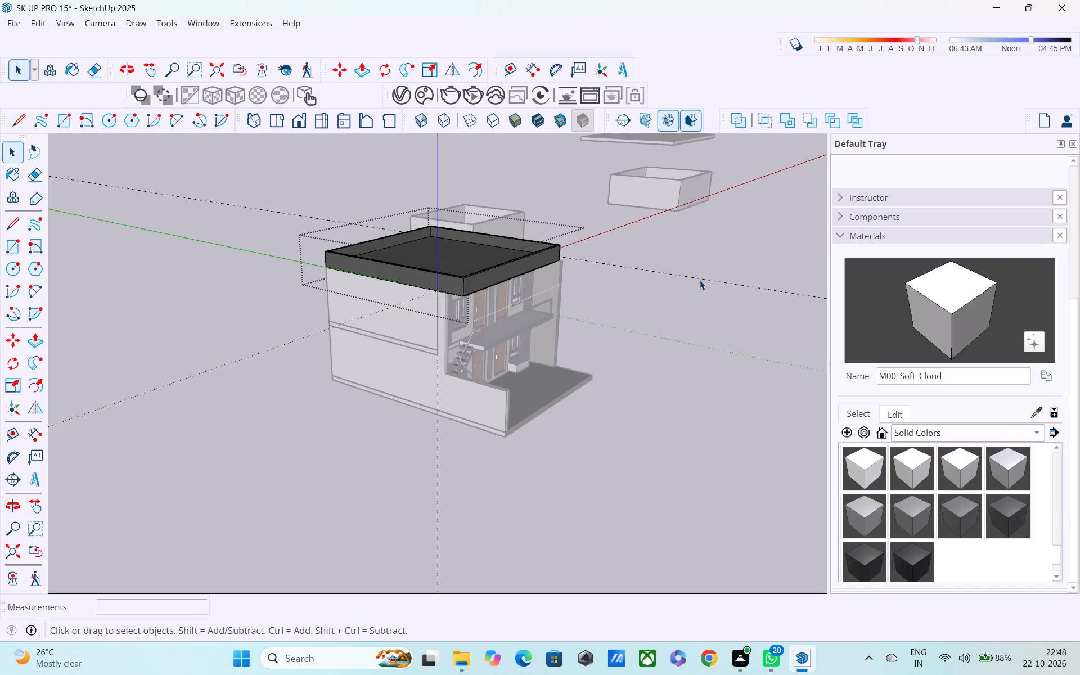
left_click(700, 280)
key("Delete")
scroll(700, 284, "down", 1)
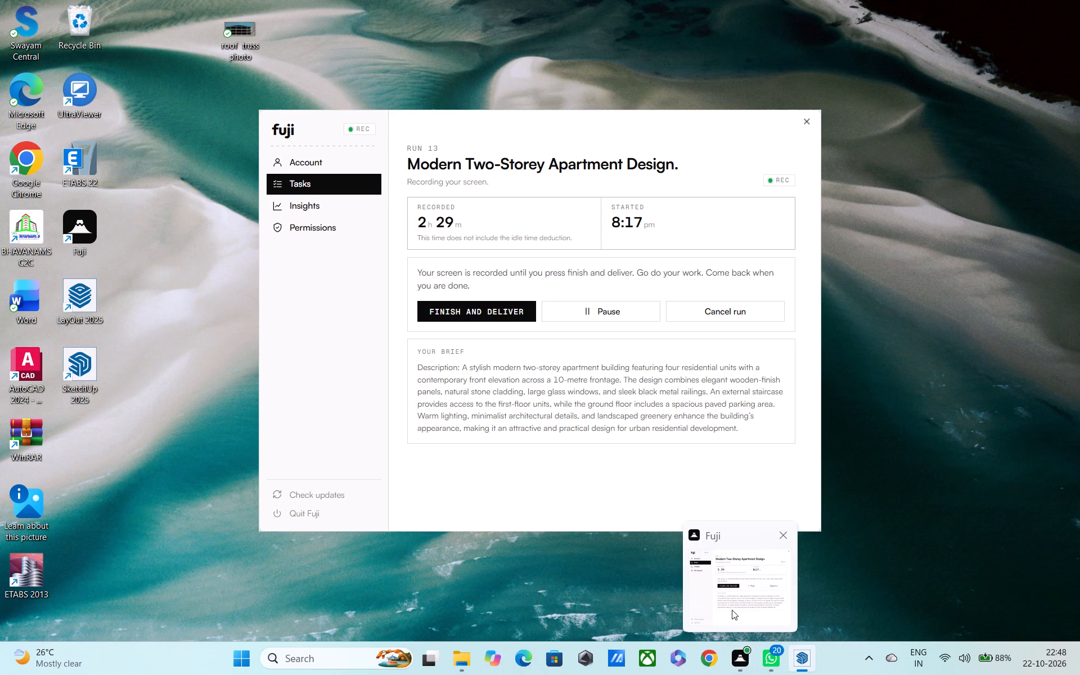
middle_click_drag(569, 429, 323, 357)
scroll(549, 406, "down", 1)
scroll(323, 357, "up", 1)
scroll(322, 360, "down", 2)
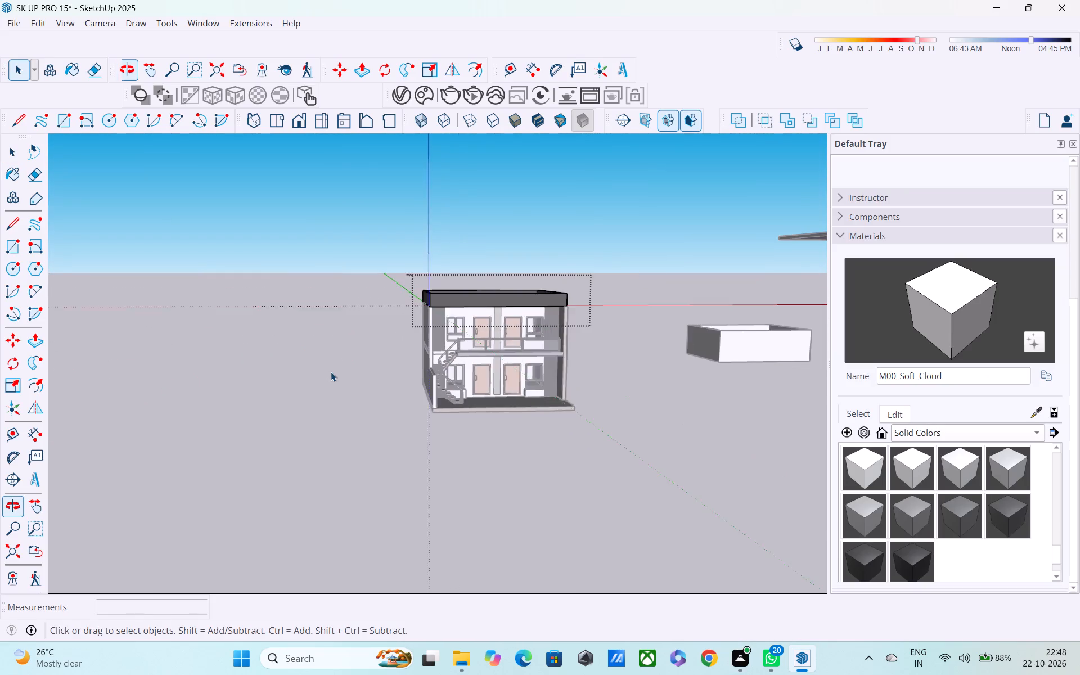
scroll(331, 372, "down", 2)
key("space")
left_click(326, 343)
Render a front view of the whole building with V-Ray.
middle_click_drag(453, 435, 326, 376)
scroll(523, 417, "up", 4)
middle_click_drag(492, 357, 526, 477)
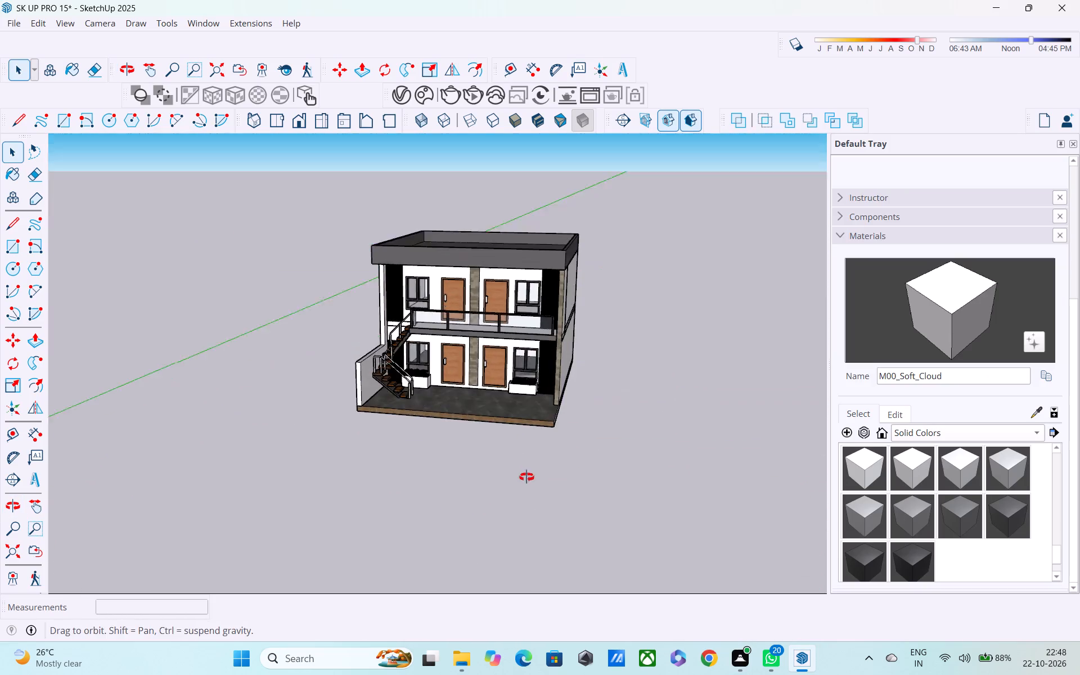
middle_click_drag(526, 477, 528, 495)
scroll(501, 349, "up", 5)
middle_click_drag(473, 364, 464, 288)
scroll(449, 334, "up", 6)
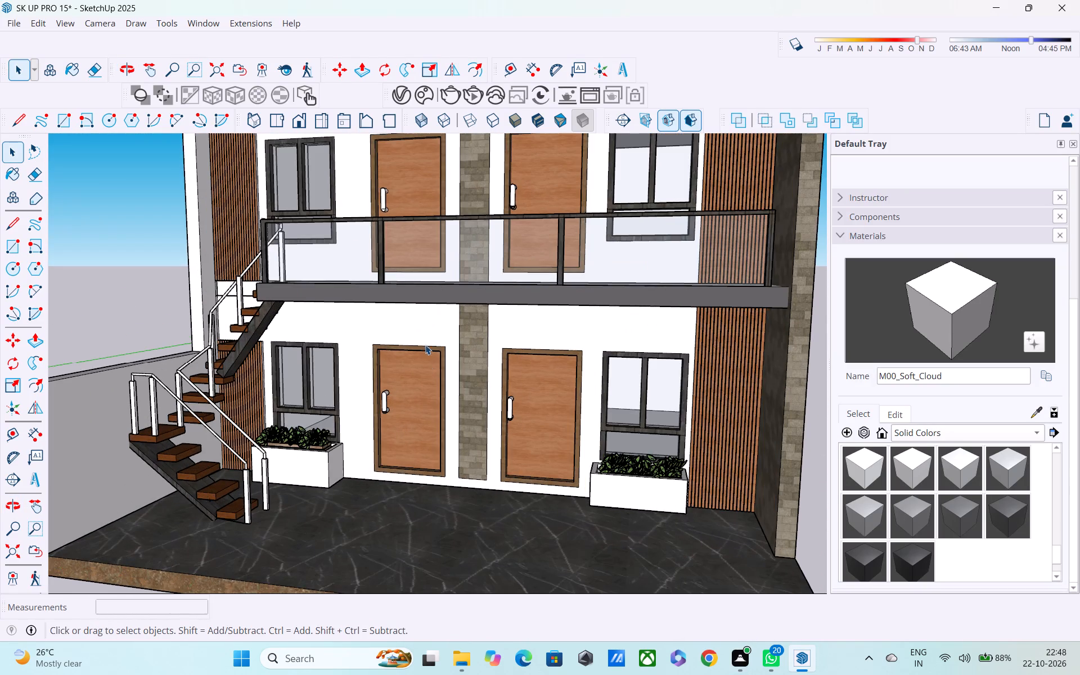
middle_click_drag(425, 355, 431, 330)
scroll(433, 328, "up", 1)
scroll(433, 328, "down", 3)
middle_click_drag(508, 339, 518, 364)
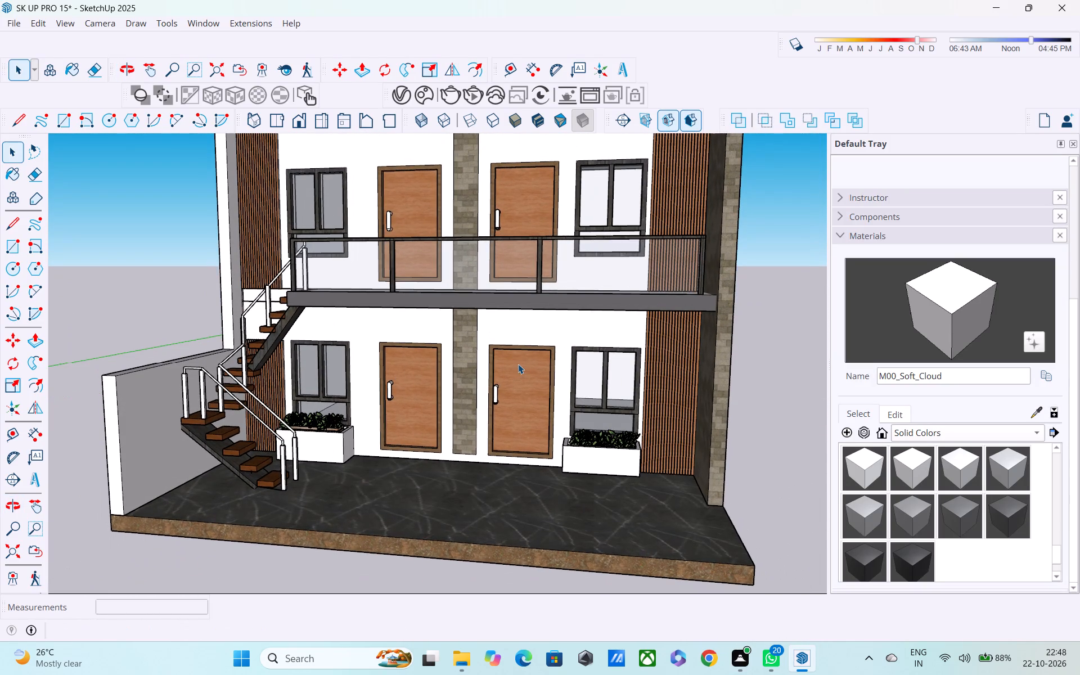
middle_click_drag(518, 364, 521, 446, "shift")
scroll(517, 431, "down", 2)
middle_click_drag(516, 429, 497, 379)
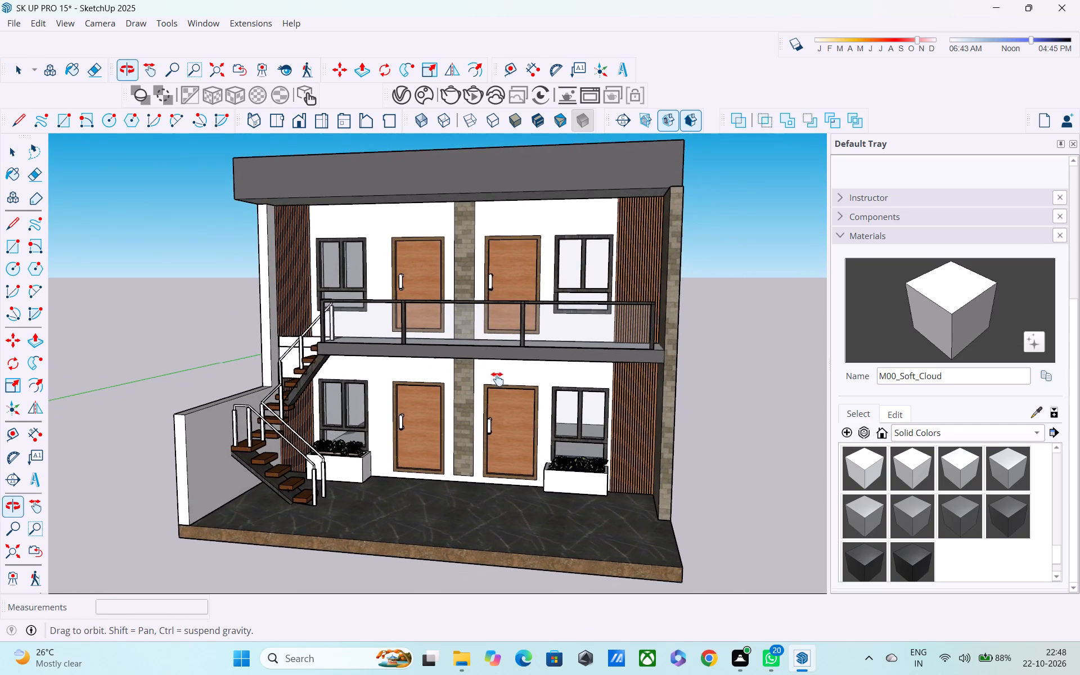
middle_click_drag(497, 379, 497, 379)
left_click(407, 91)
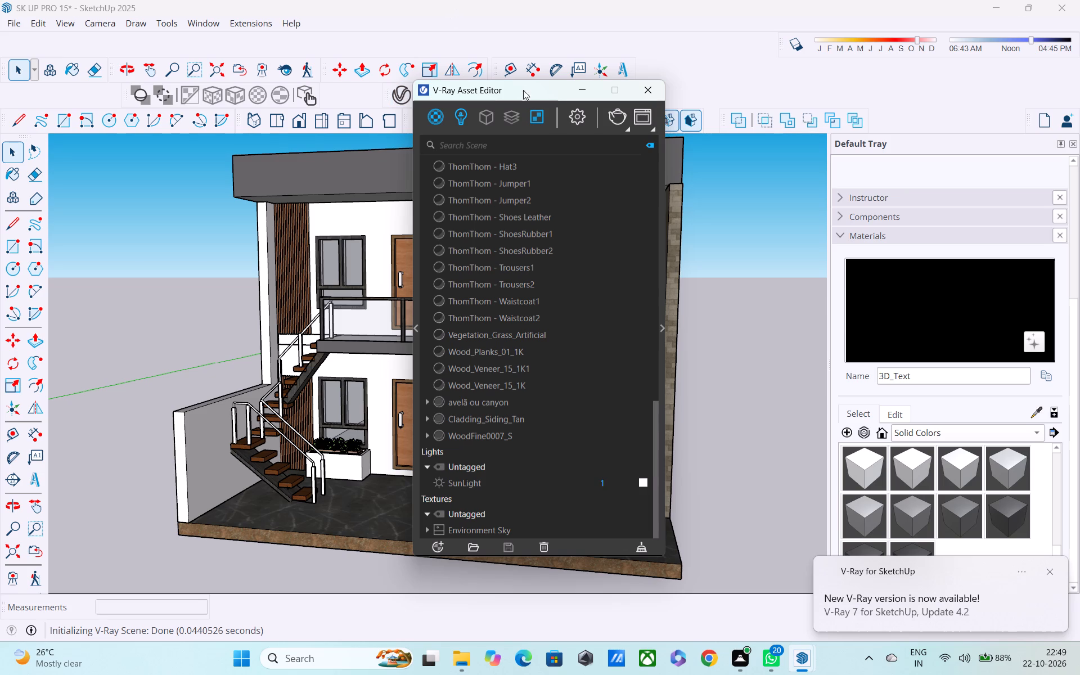
left_click(618, 114)
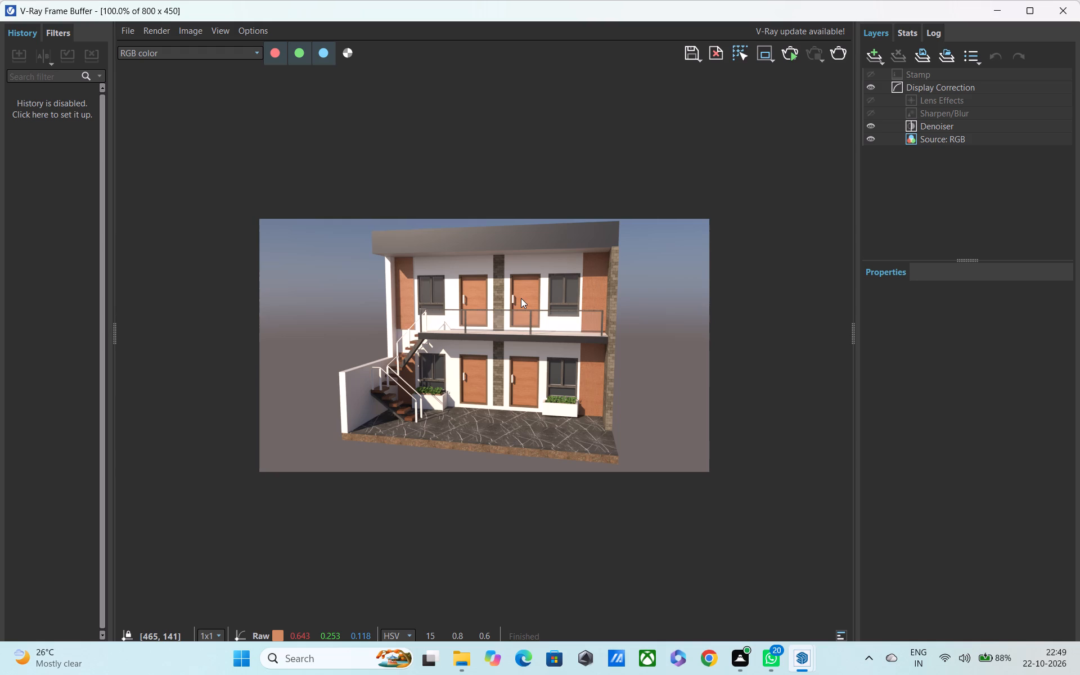
Examine the rendered staircase, doors, planters and facade up close, and close the render and the V-Ray Asset Editor.
scroll(449, 413, "up", 2)
scroll(334, 399, "up", 1)
scroll(334, 399, "down", 2)
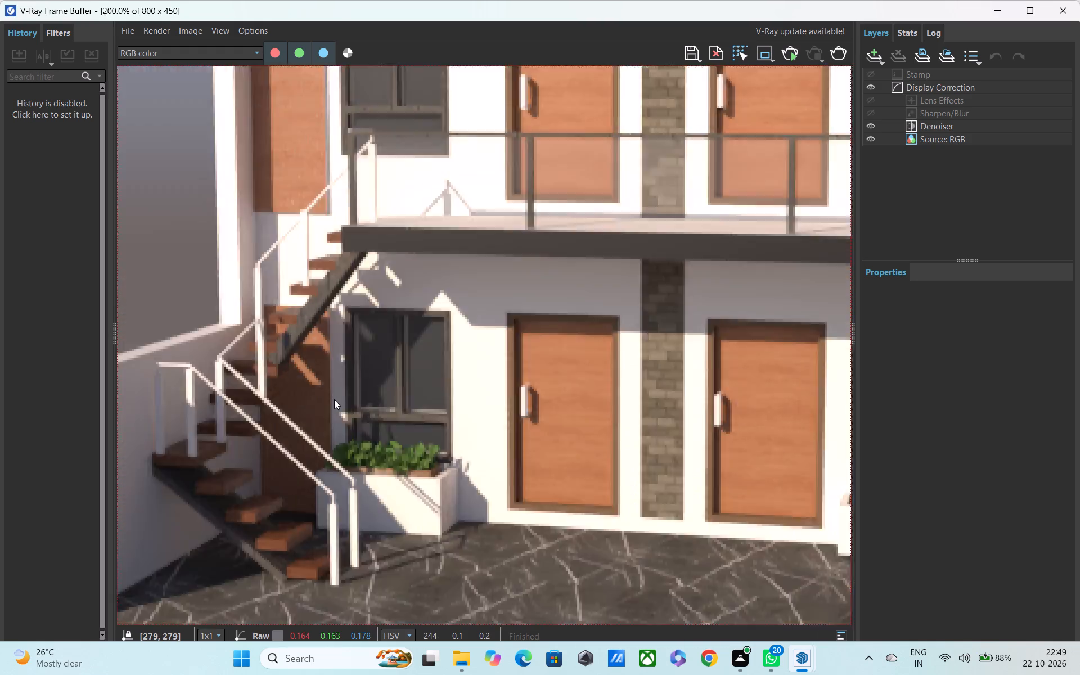
scroll(334, 399, "down", 1)
scroll(381, 381, "up", 3)
scroll(424, 355, "down", 3)
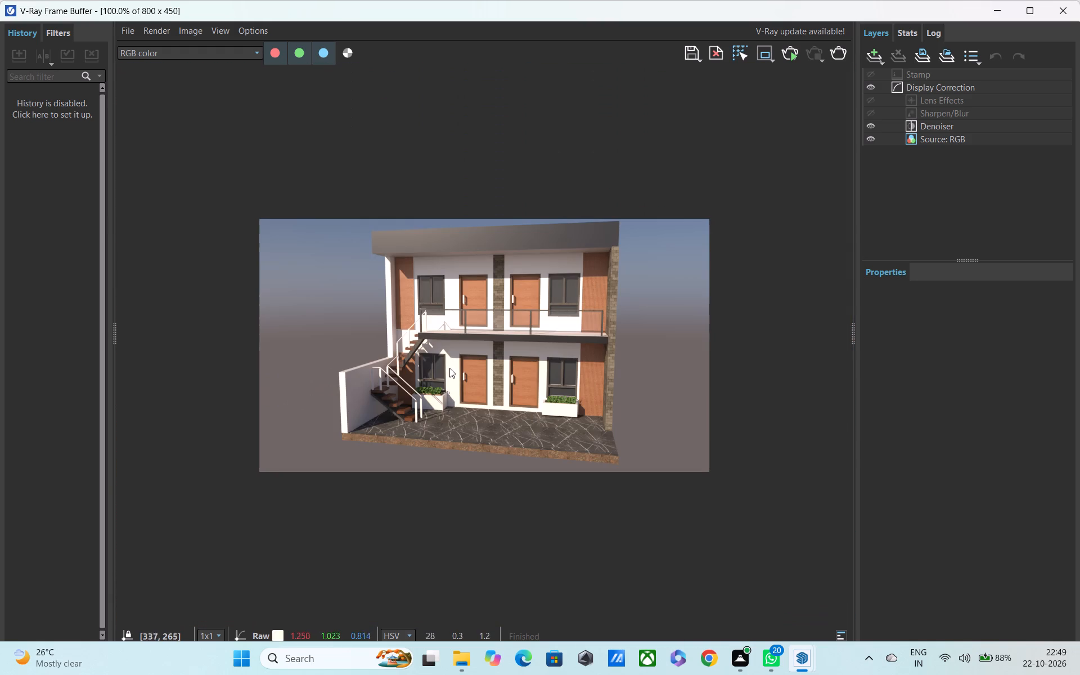
middle_click_drag(454, 370, 466, 405)
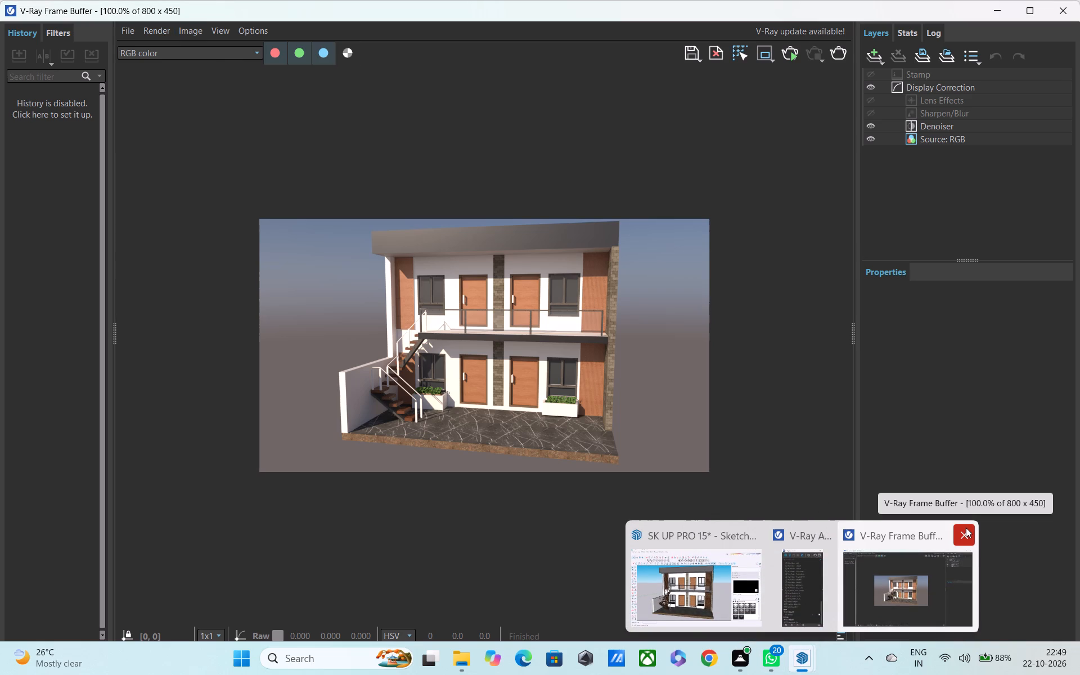
left_click(966, 528)
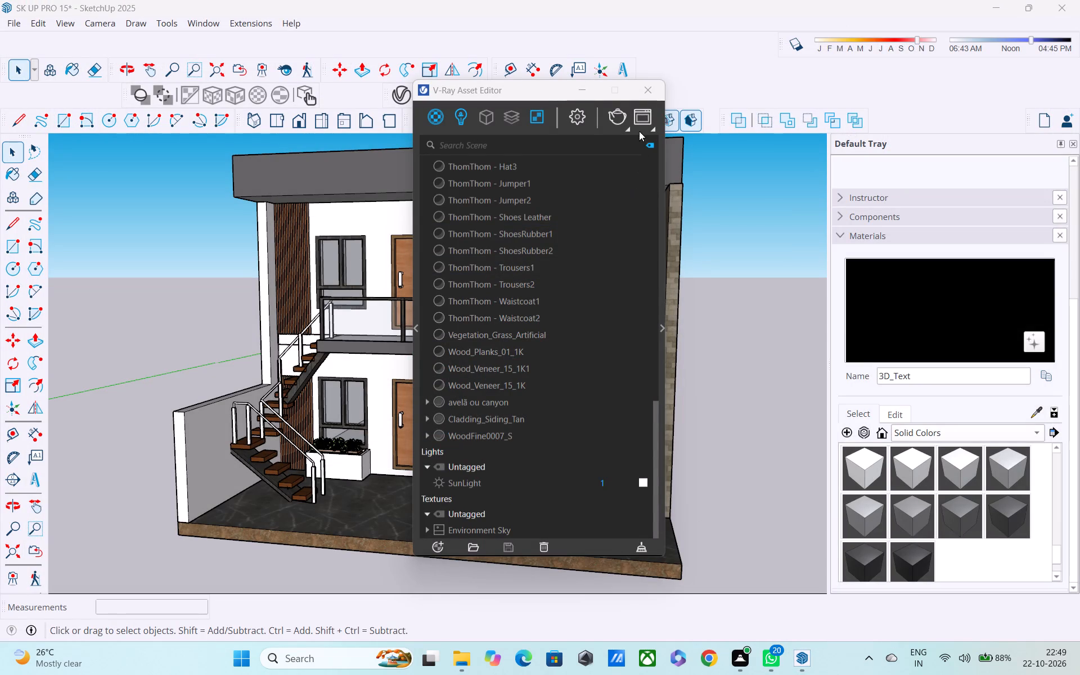
left_click(645, 95)
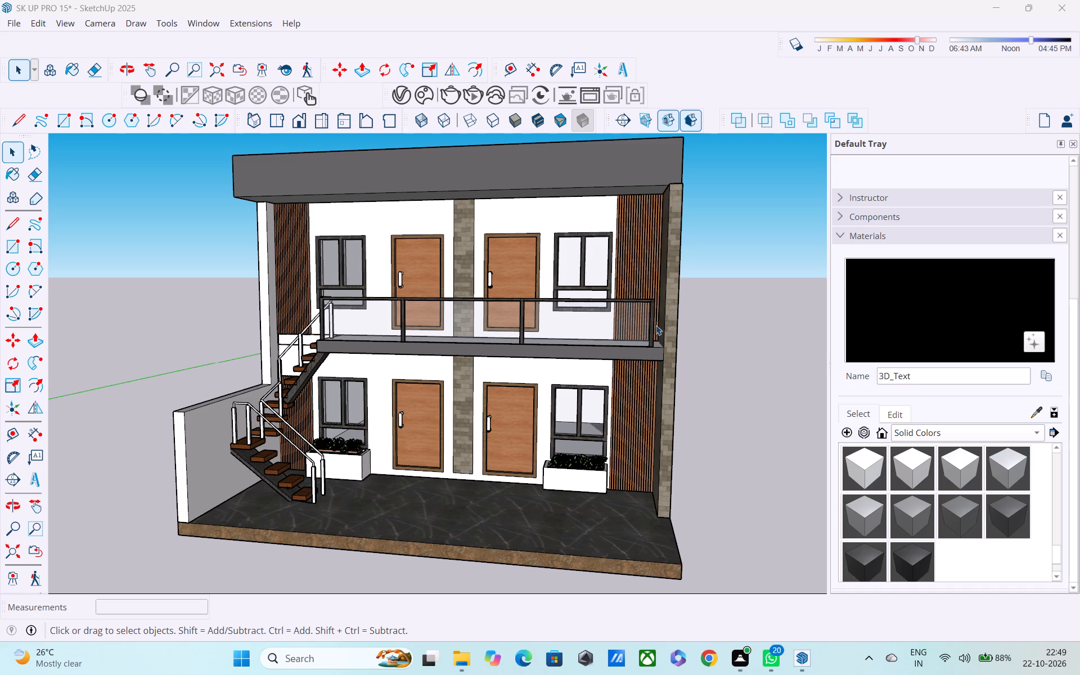
Examine the building's side wall, porch and front facade from several angles.
scroll(632, 371, "down", 1)
middle_click_drag(607, 396, 445, 425)
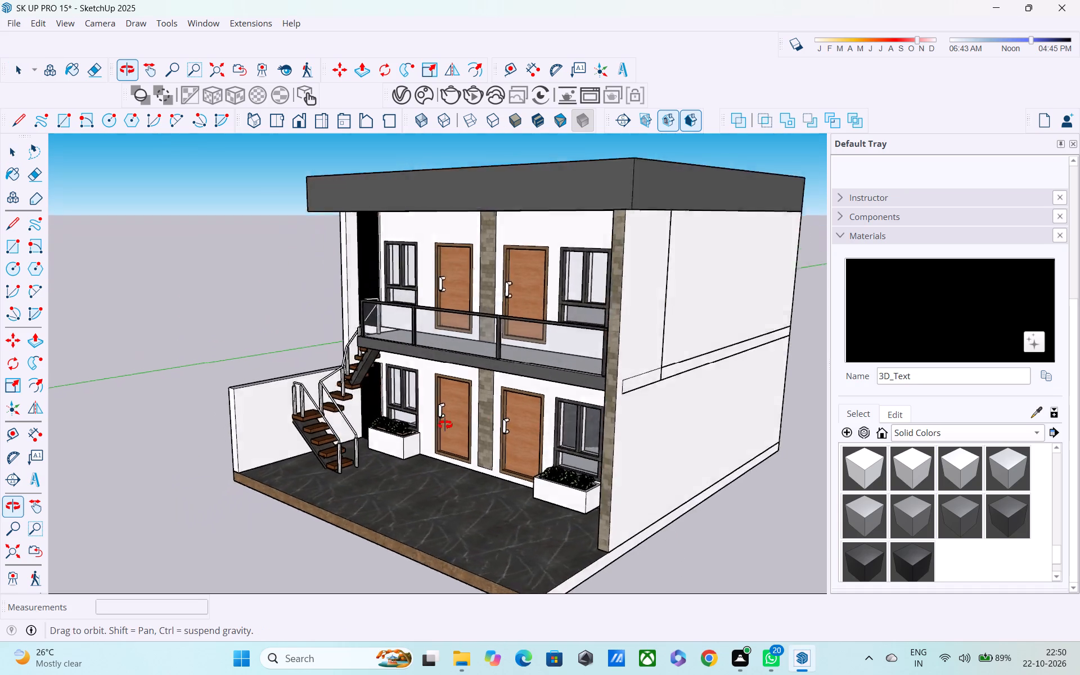
middle_click_drag(445, 425, 604, 474)
scroll(605, 463, "down", 2)
middle_click_drag(588, 447, 333, 347)
middle_click_drag(390, 382, 463, 382)
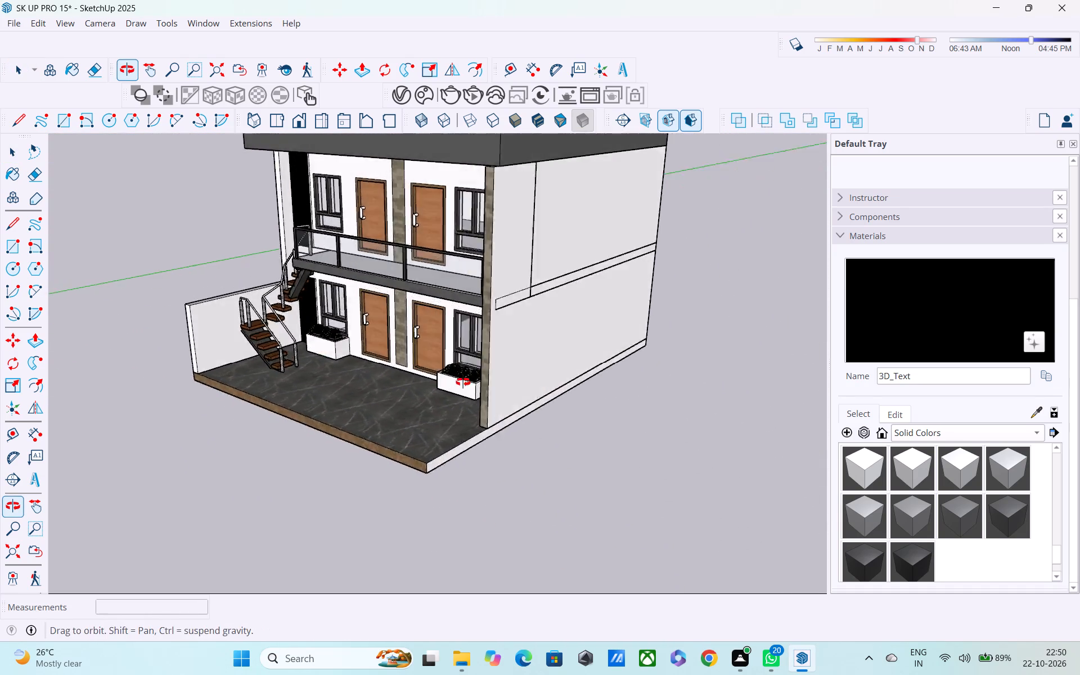
middle_click_drag(463, 382, 640, 324)
middle_click_drag(604, 344, 574, 490)
scroll(489, 469, "up", 1)
middle_click_drag(476, 394, 474, 331)
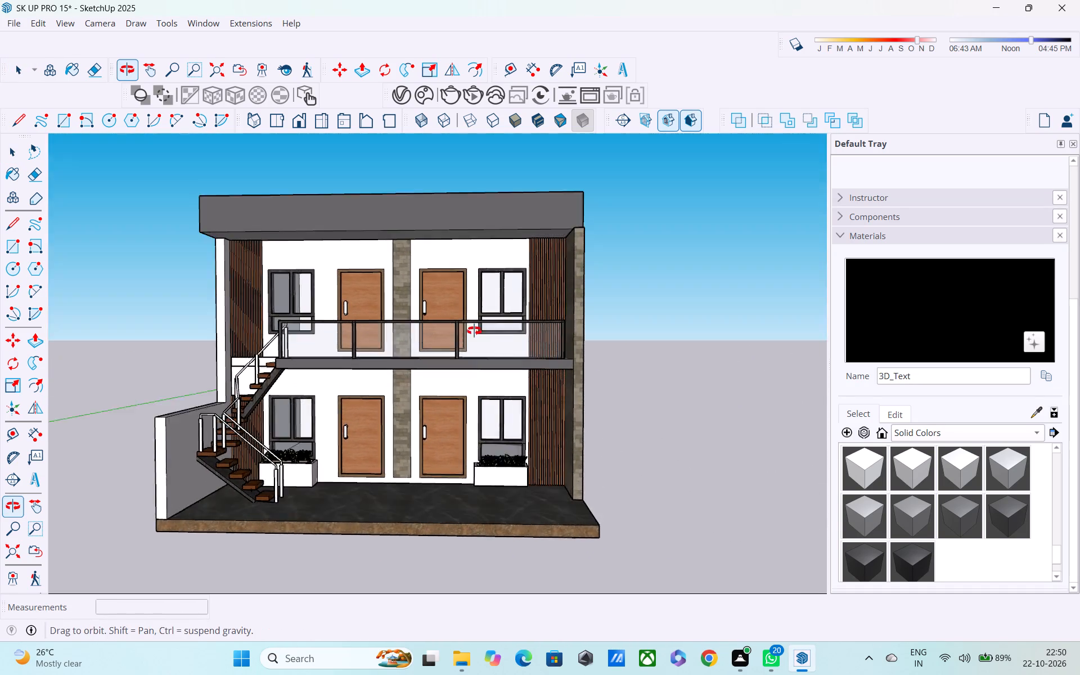
middle_click_drag(474, 331, 470, 302)
scroll(470, 302, "up", 1)
scroll(469, 442, "up", 2)
middle_click_drag(469, 442, 429, 485)
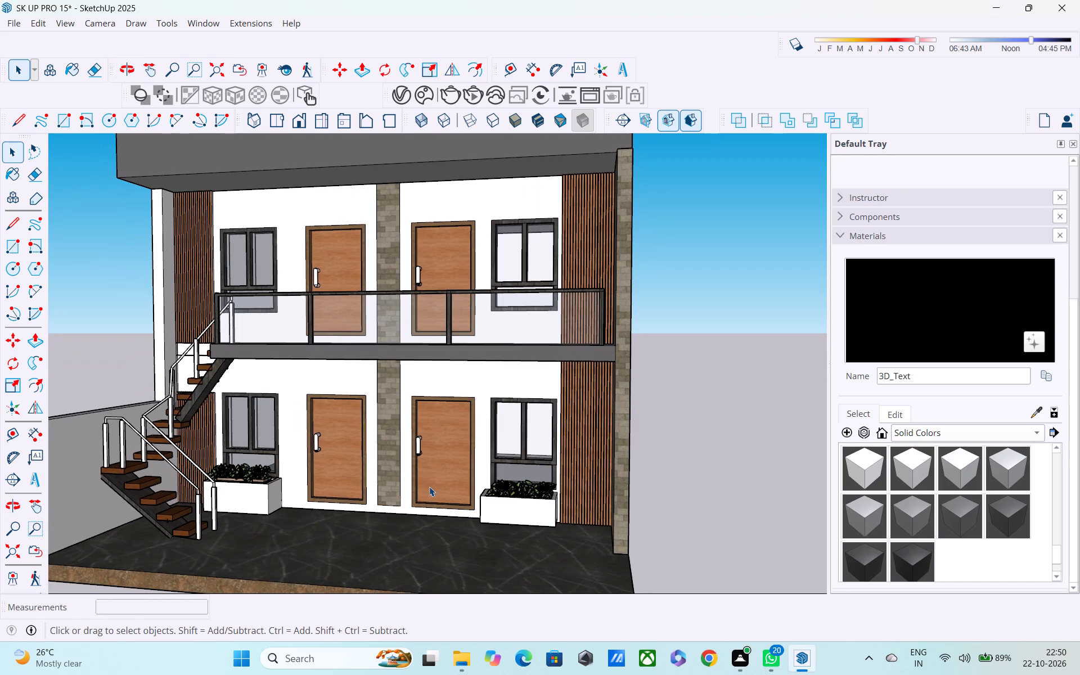
Save the model, purging its unused components, materials, styles and tags.
key("ctrl+s")
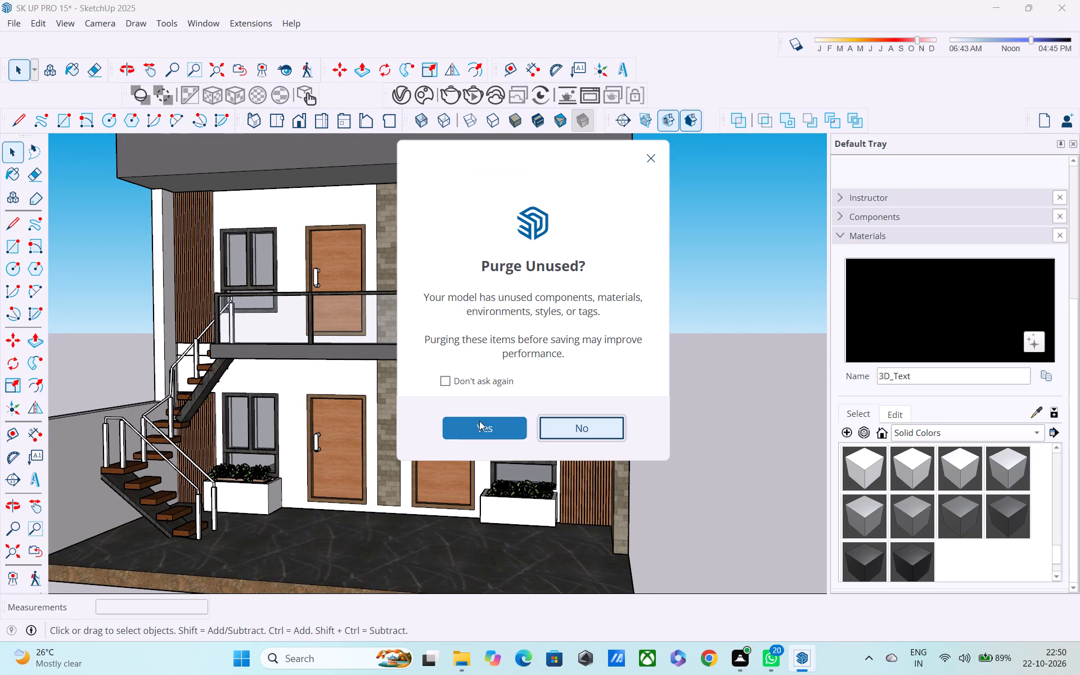
left_click(479, 421)
scroll(481, 456, "down", 3)
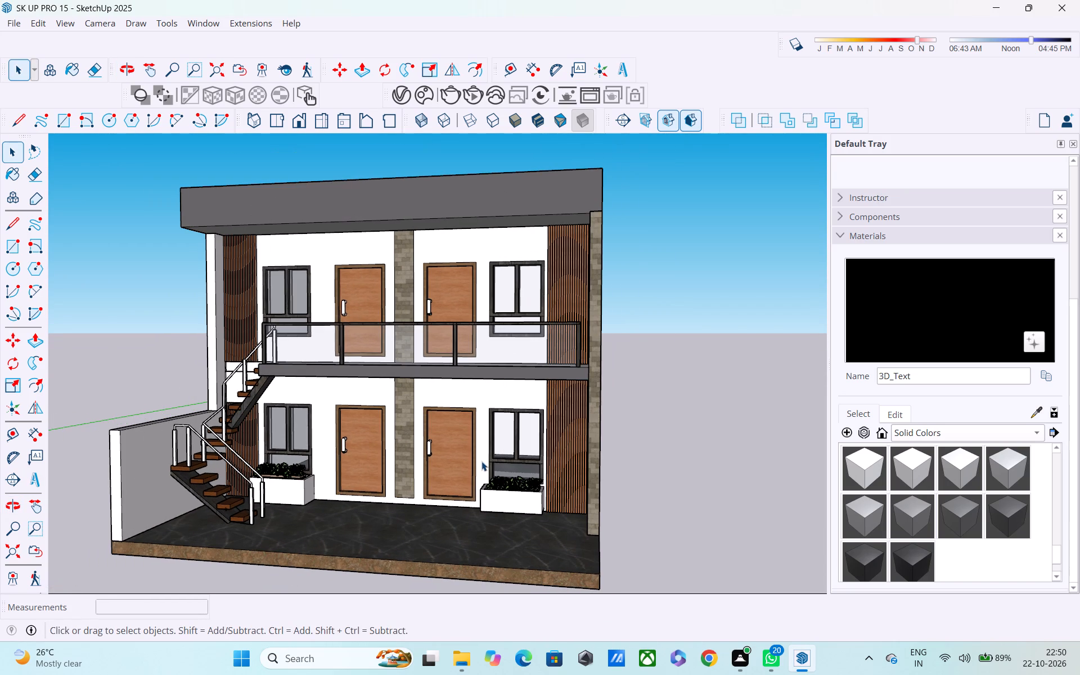
key("ctrl+s")
key("ctrl+s")
key("ctrl+s")
key("ctrl+s")
key("ctrl+s")
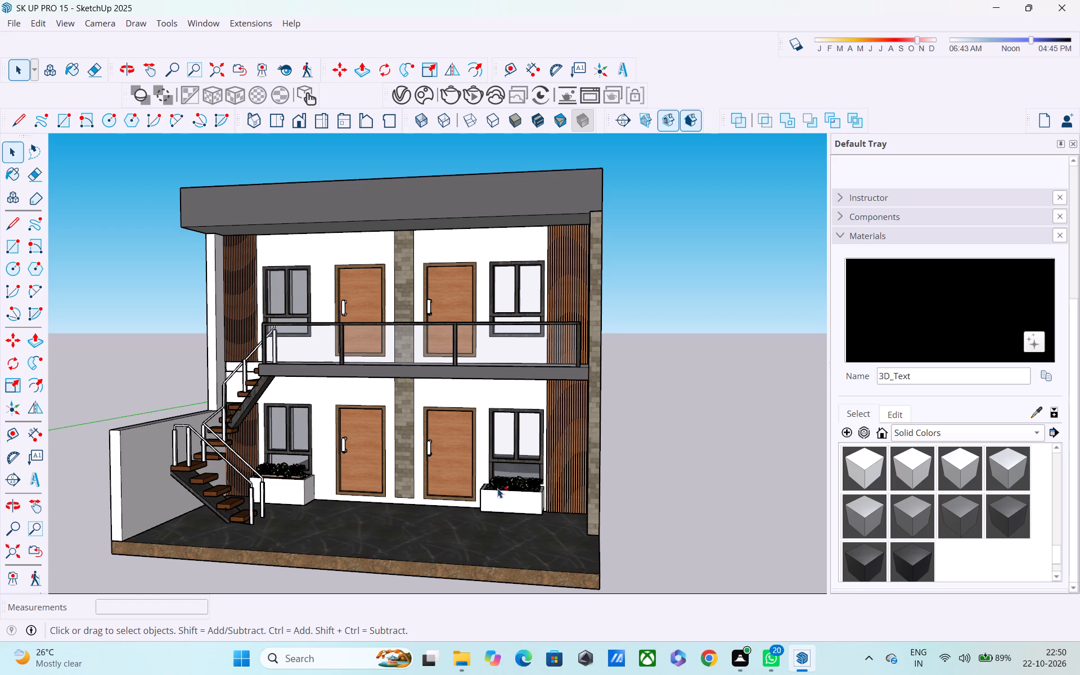